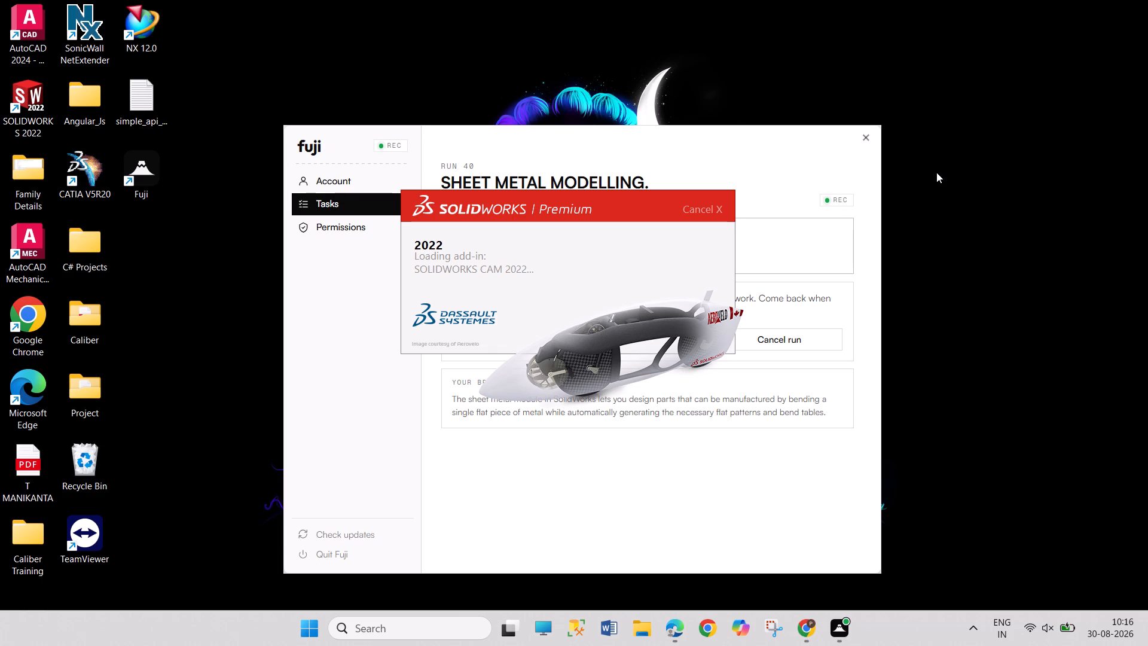
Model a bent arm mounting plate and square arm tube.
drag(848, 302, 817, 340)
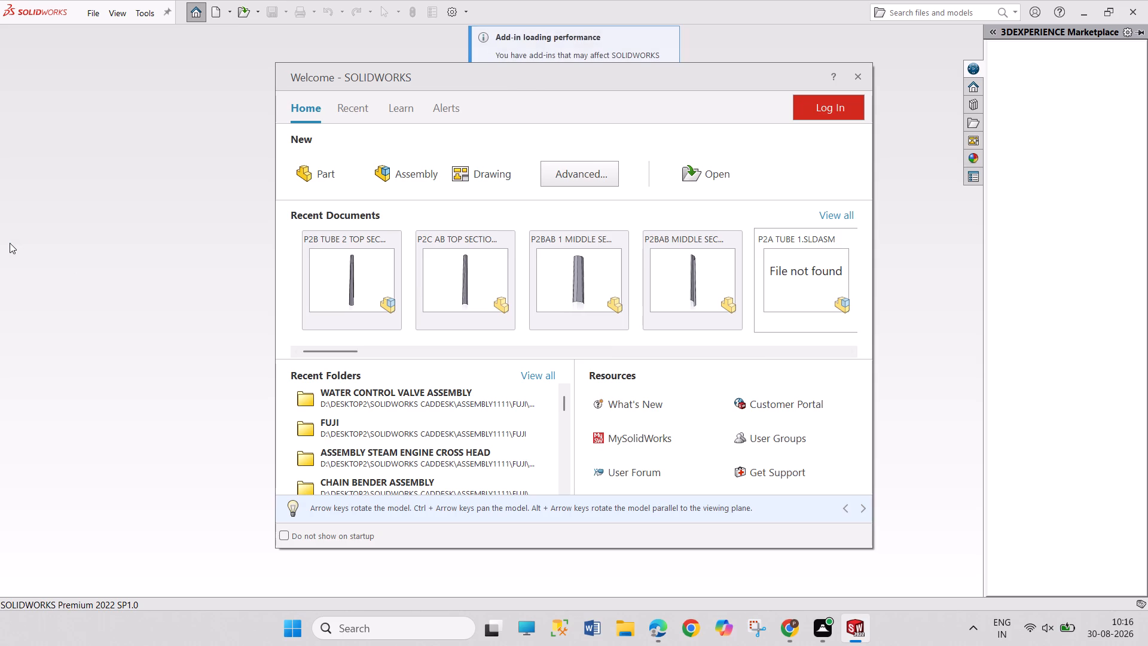
Dismiss the welcome window and create a new part document.
click(10, 243)
click(218, 13)
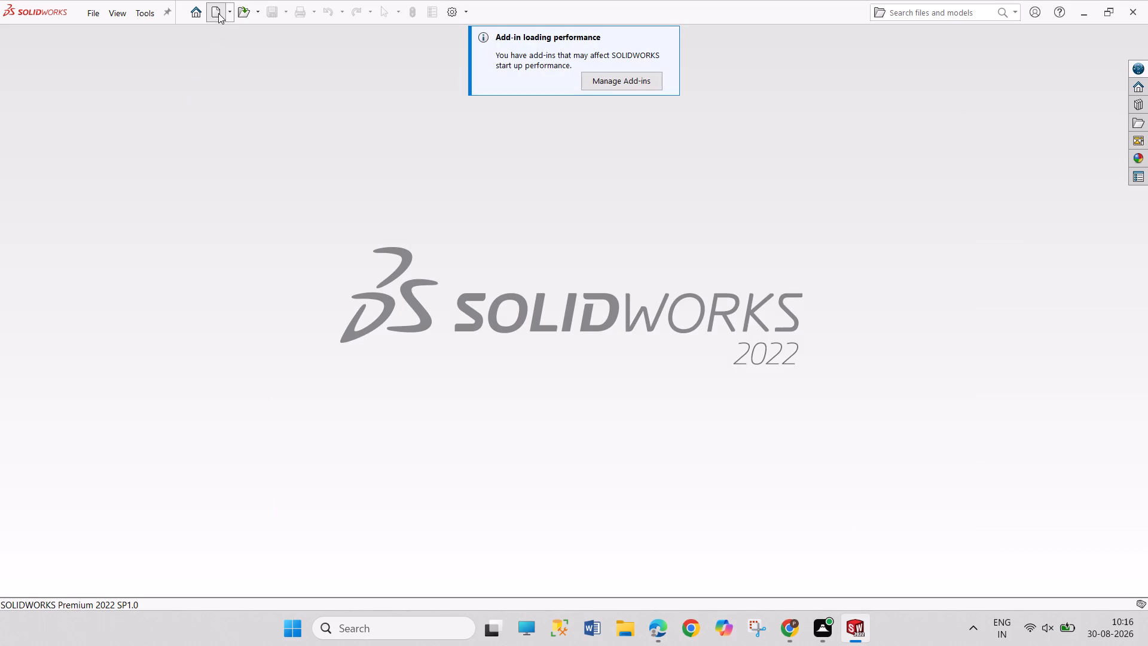
click(470, 459)
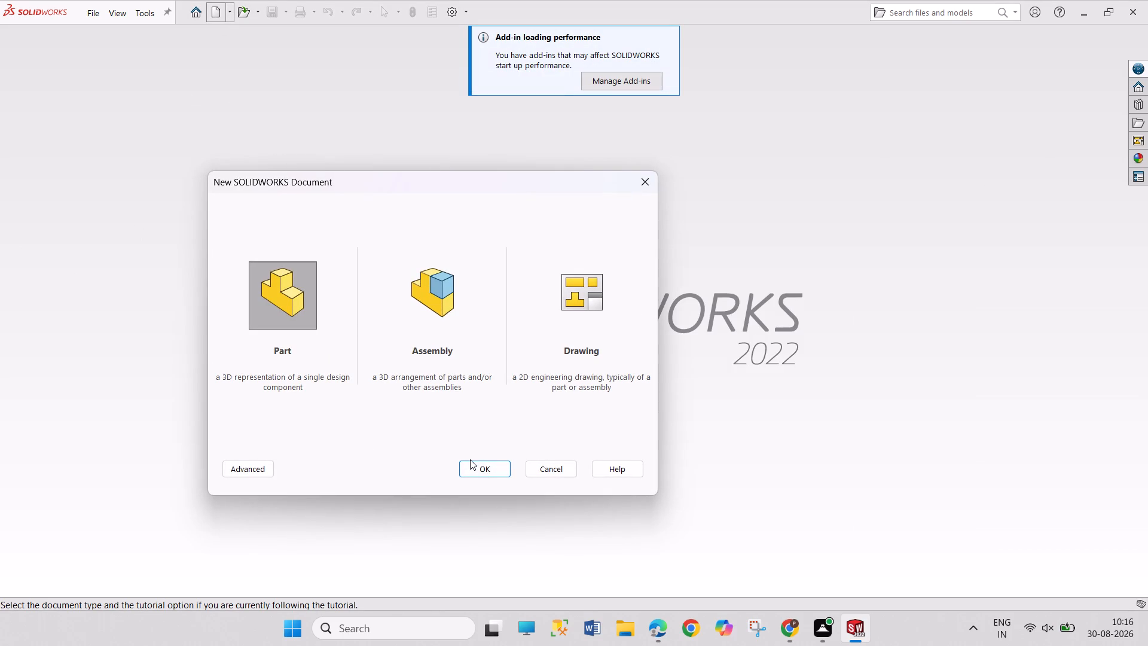
click(472, 468)
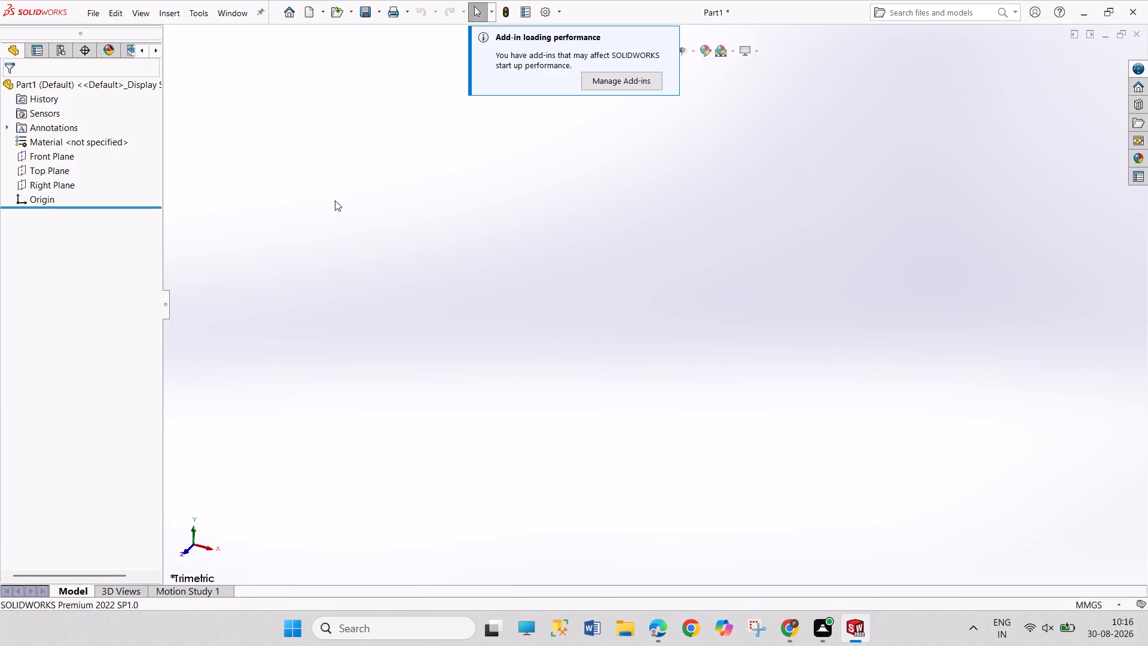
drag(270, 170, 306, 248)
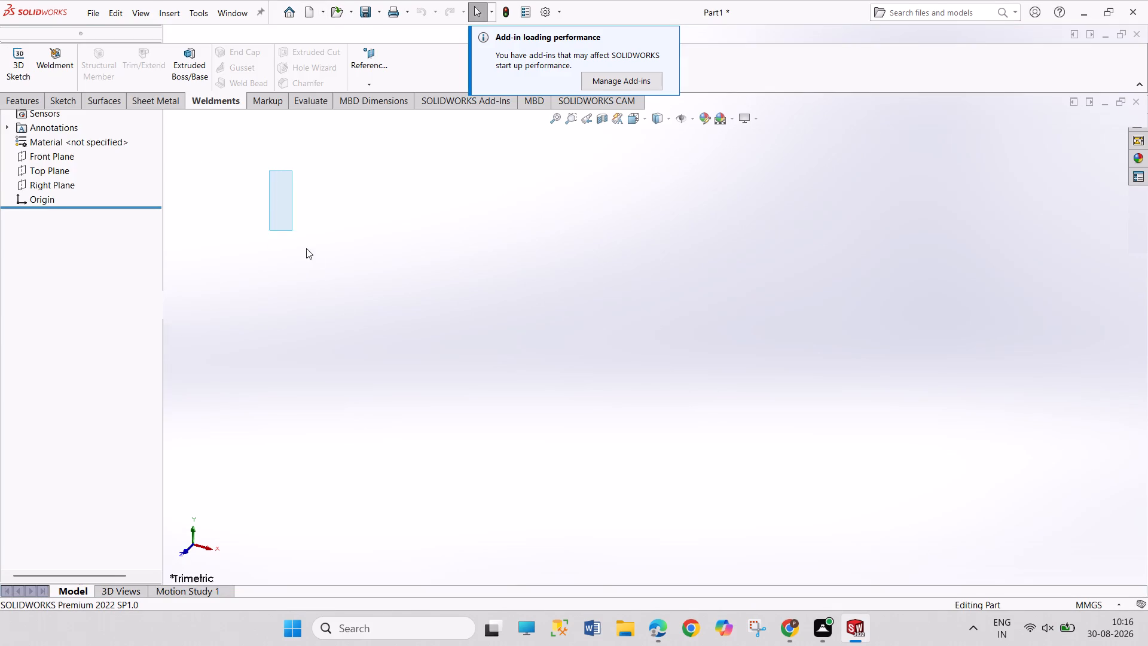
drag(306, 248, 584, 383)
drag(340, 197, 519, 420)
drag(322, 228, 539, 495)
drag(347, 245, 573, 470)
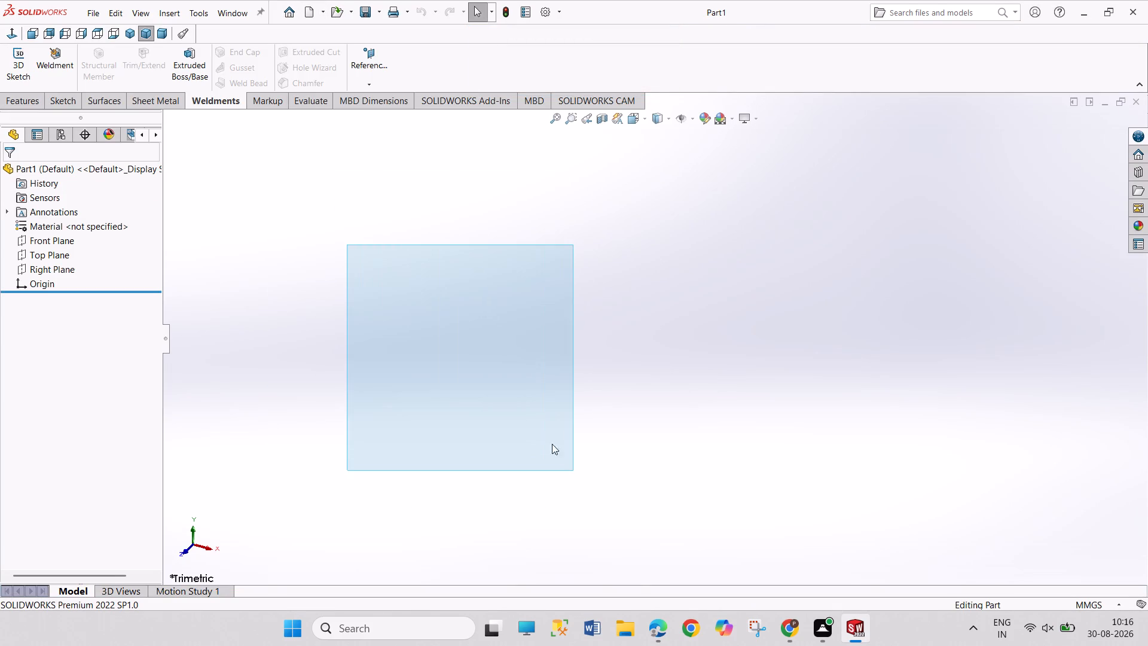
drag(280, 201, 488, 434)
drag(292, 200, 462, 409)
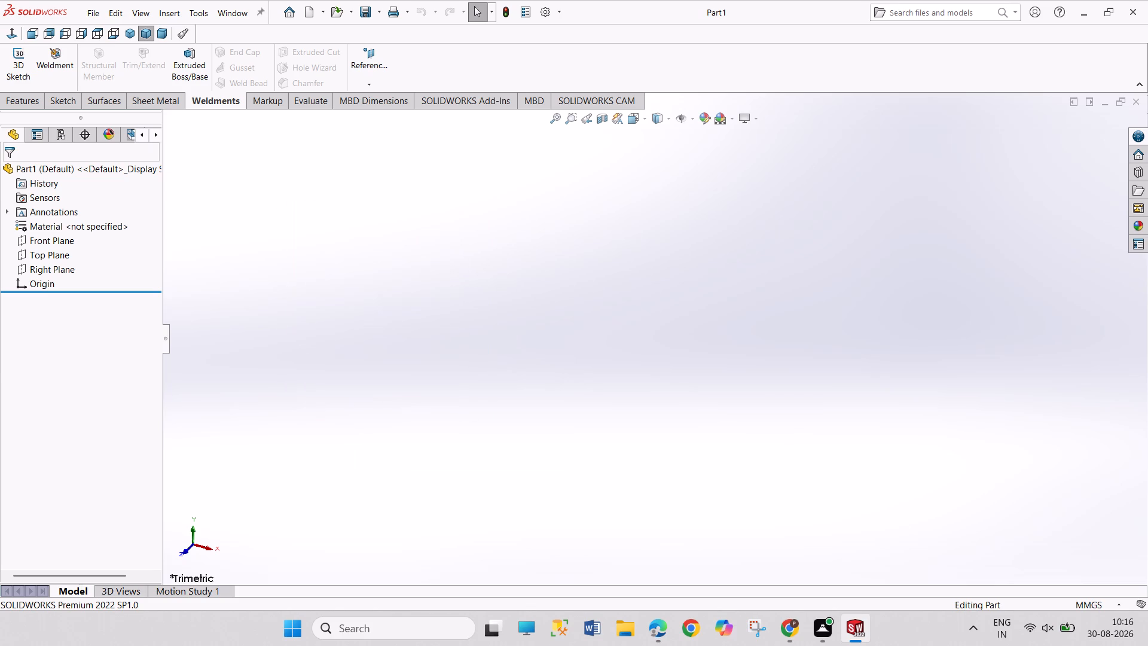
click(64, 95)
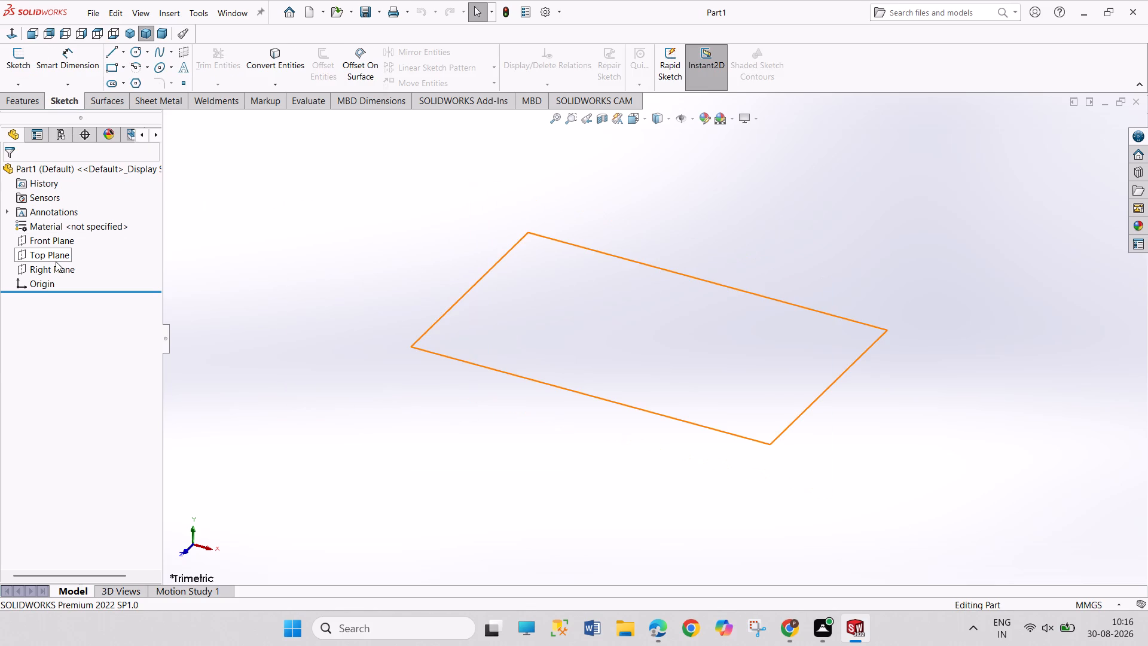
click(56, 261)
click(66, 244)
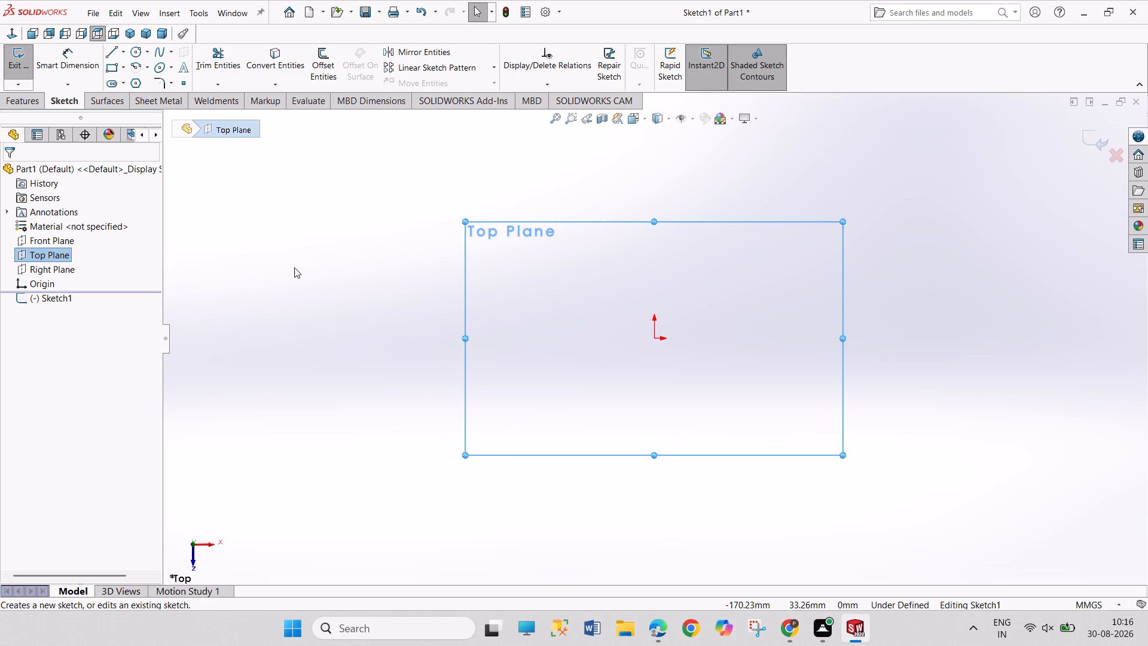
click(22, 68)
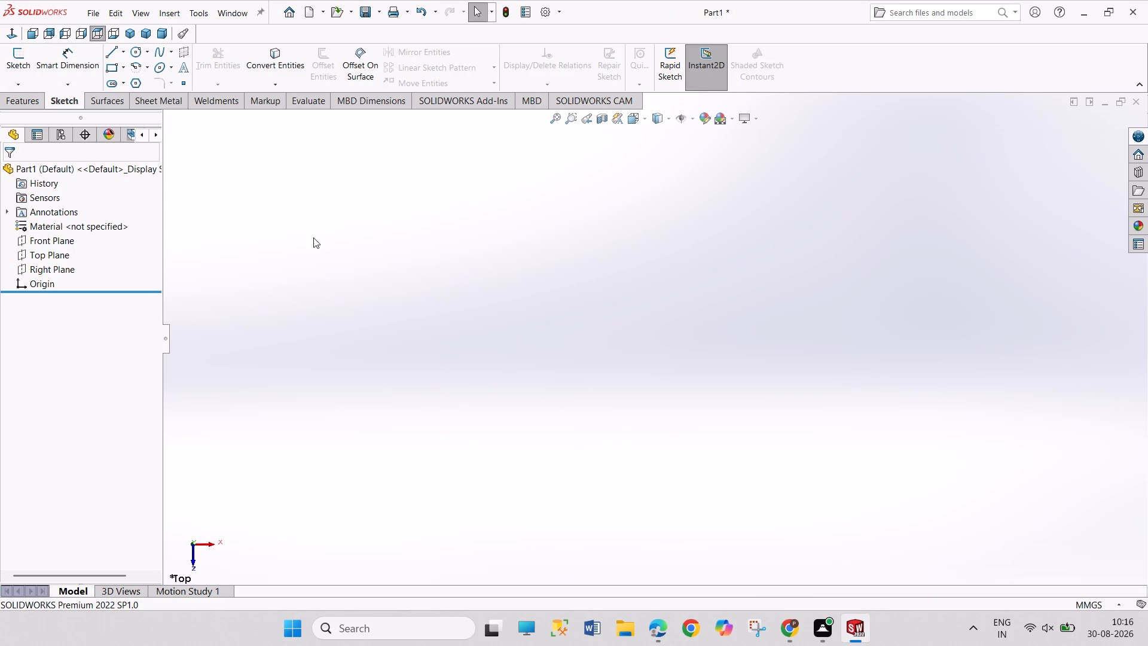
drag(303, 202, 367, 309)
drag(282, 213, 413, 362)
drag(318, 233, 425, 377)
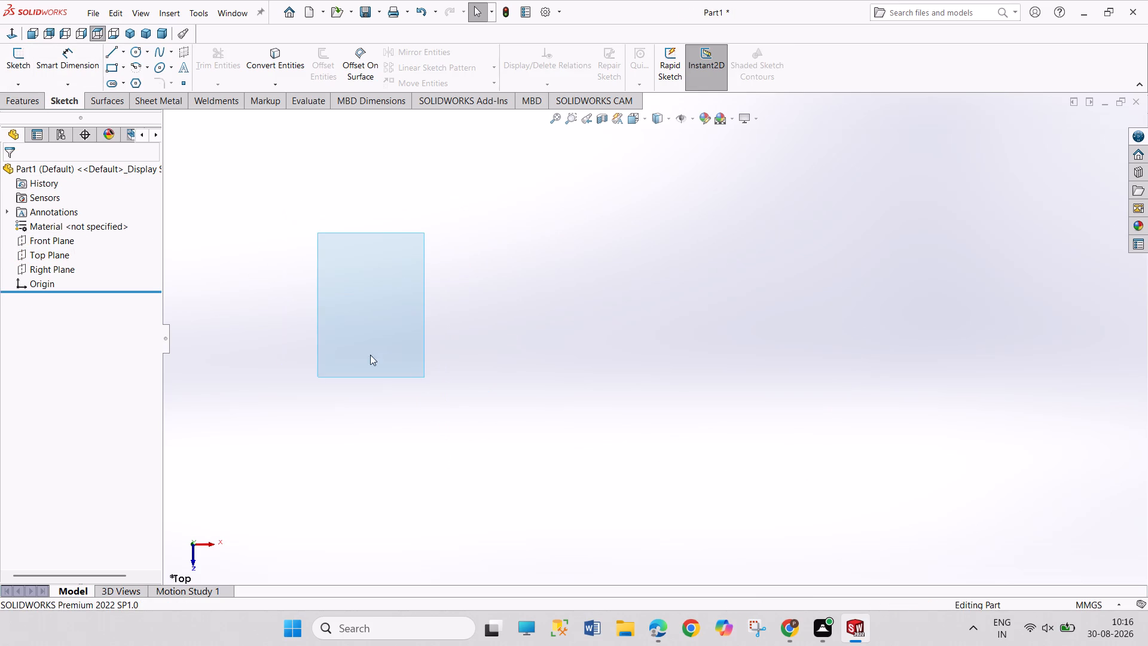
Start a new sketch on the Front Plane.
click(66, 241)
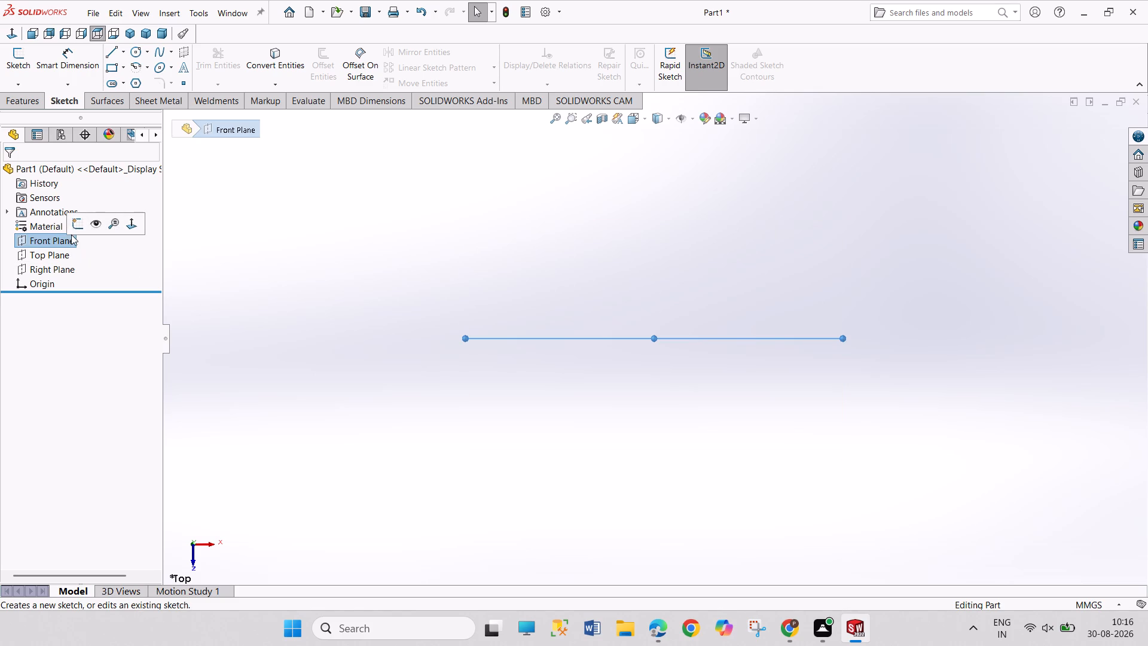
click(75, 224)
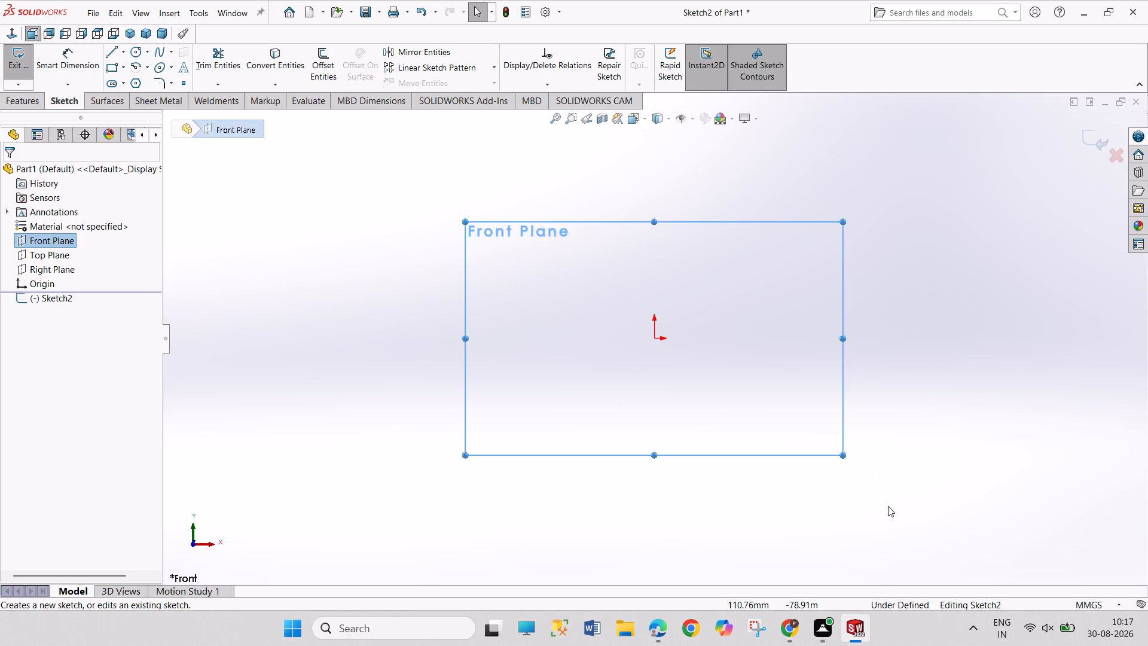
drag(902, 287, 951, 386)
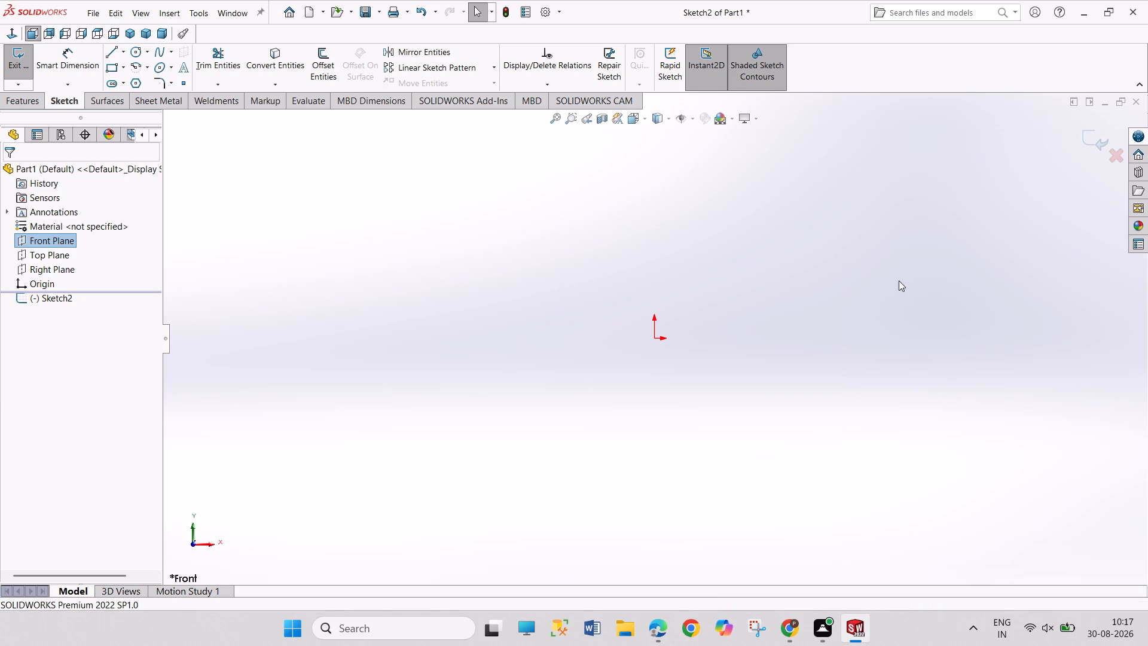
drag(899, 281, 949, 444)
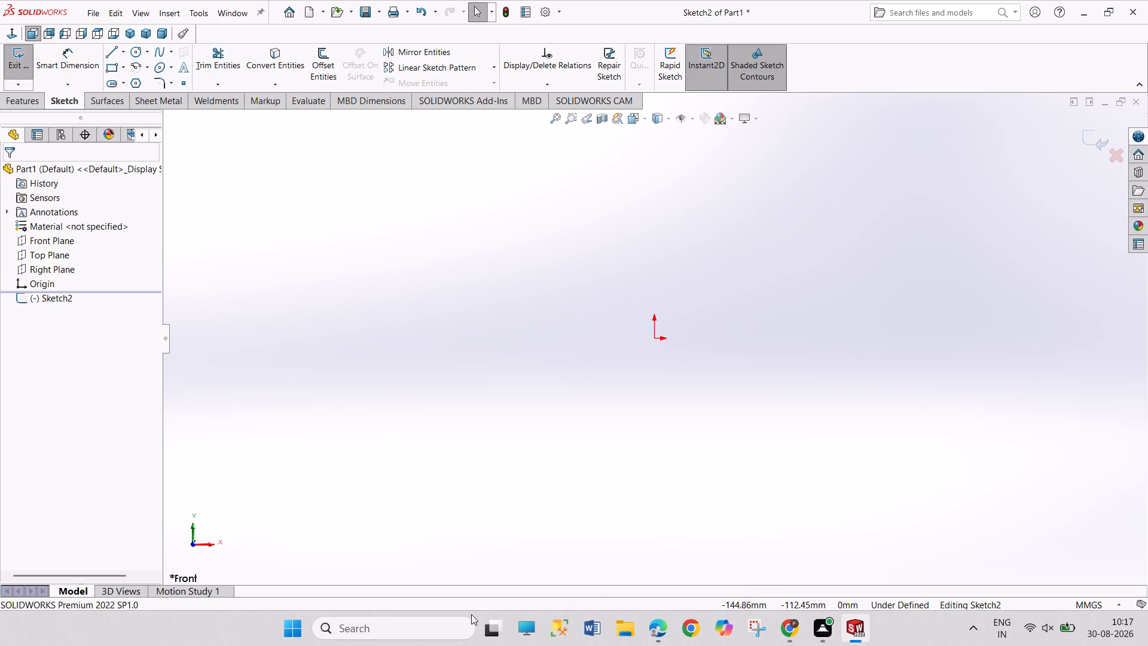
Switch to Calculator and convert 28 feet 6 inches to inches by computing 28 × 12 + 6.
click(415, 623)
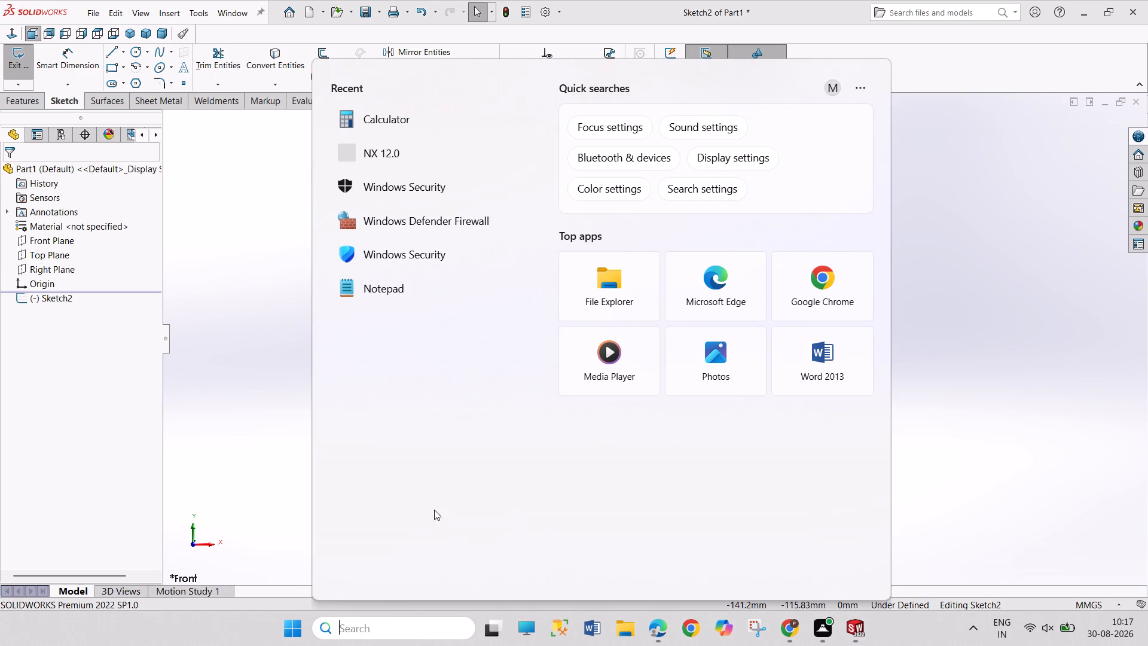
click(442, 118)
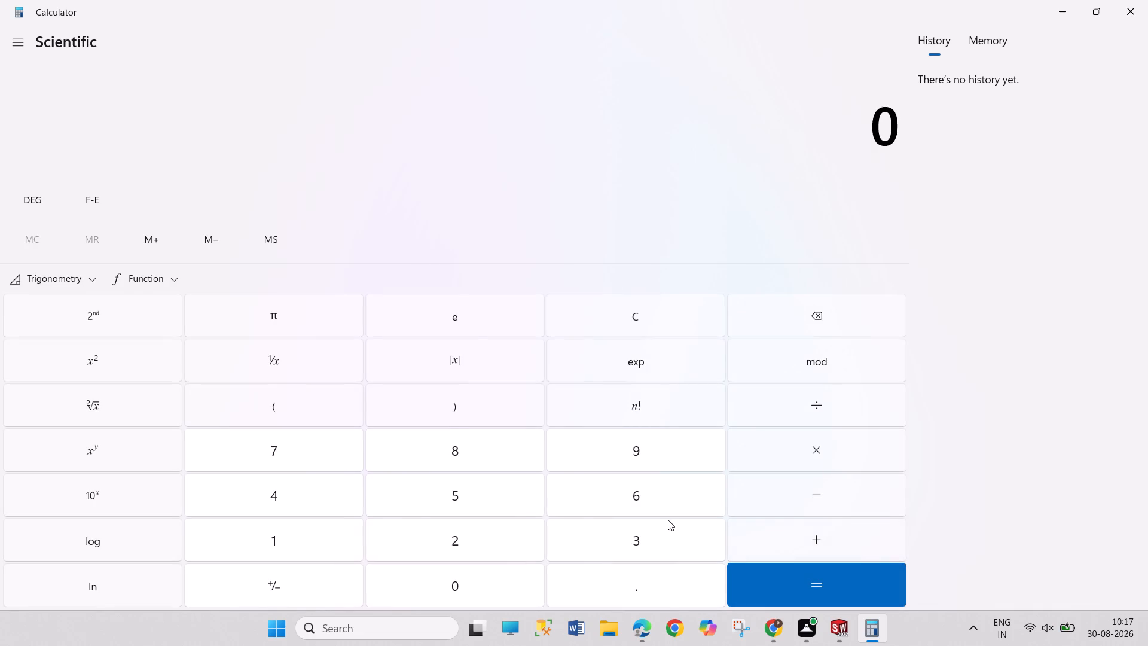
click(474, 544)
click(462, 462)
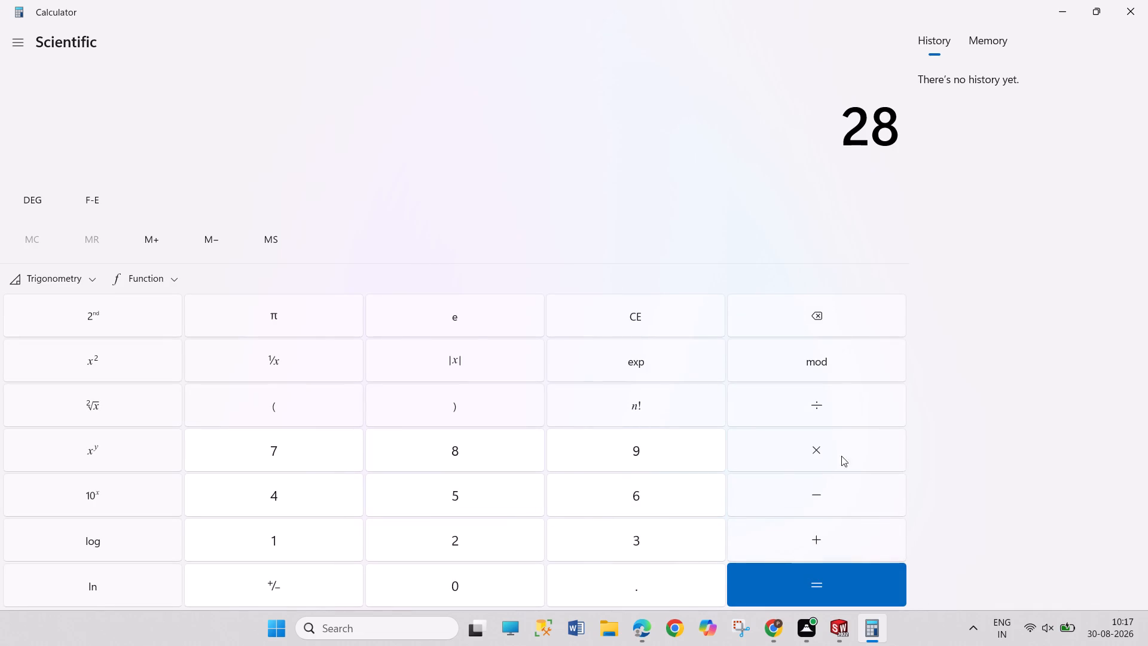
click(824, 447)
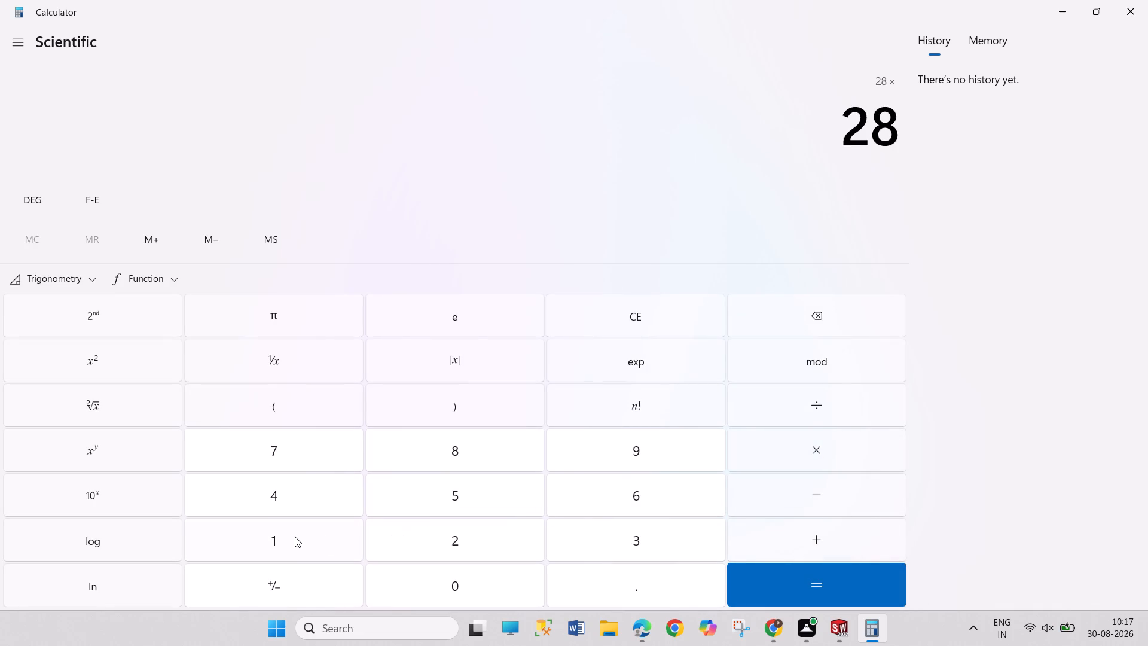
click(287, 537)
click(457, 539)
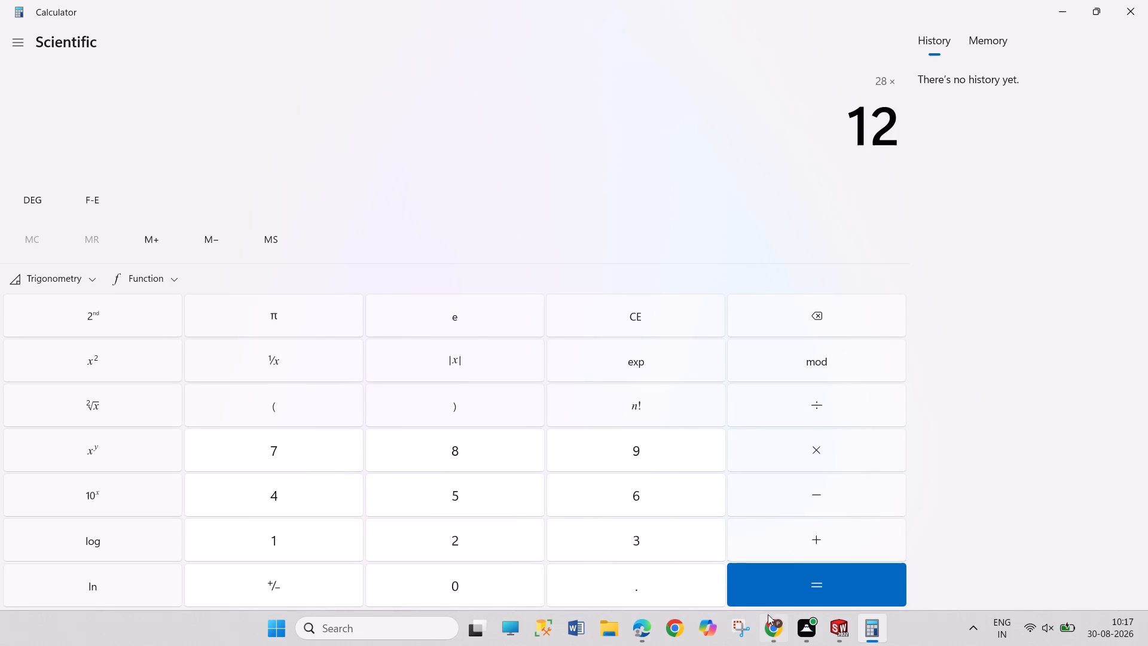
click(856, 580)
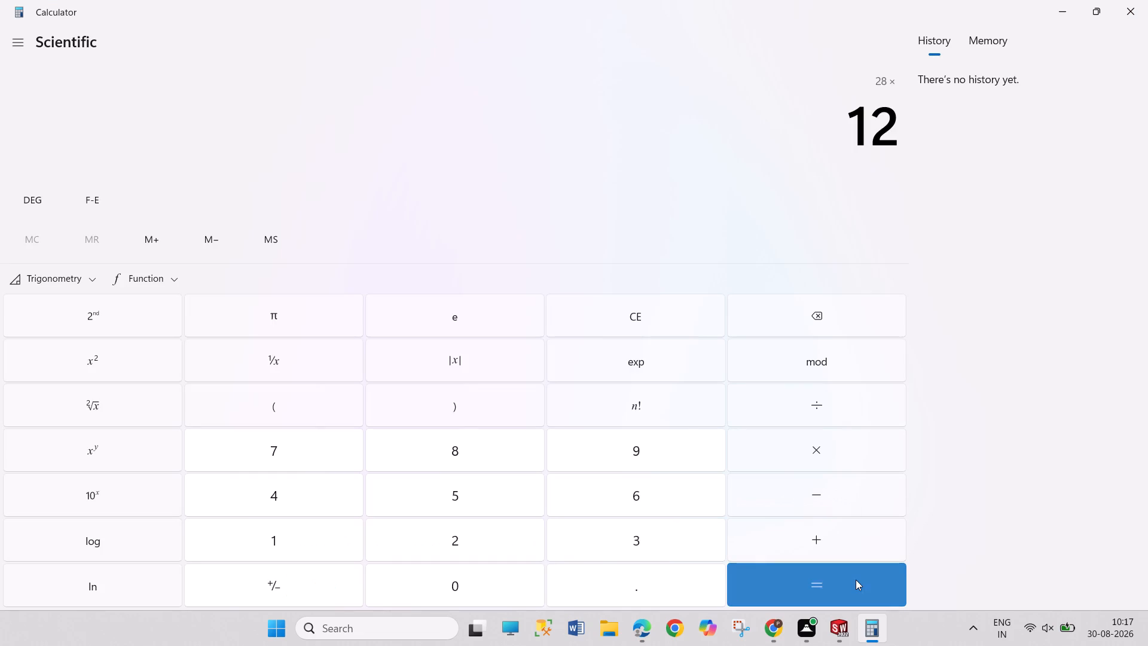
click(838, 543)
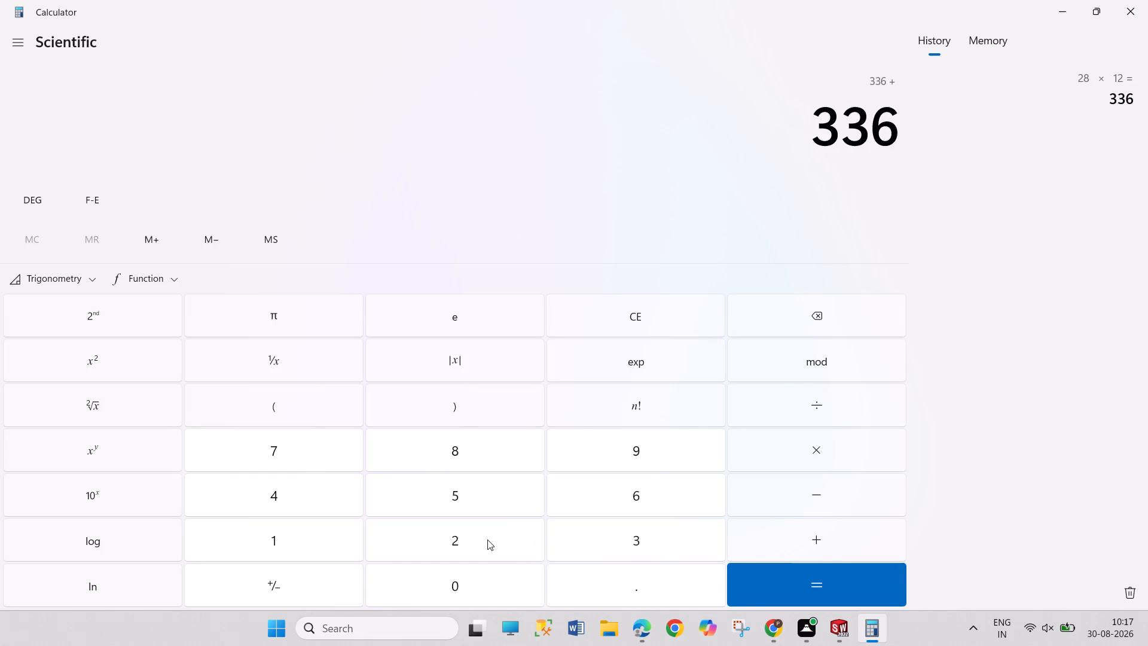
click(471, 535)
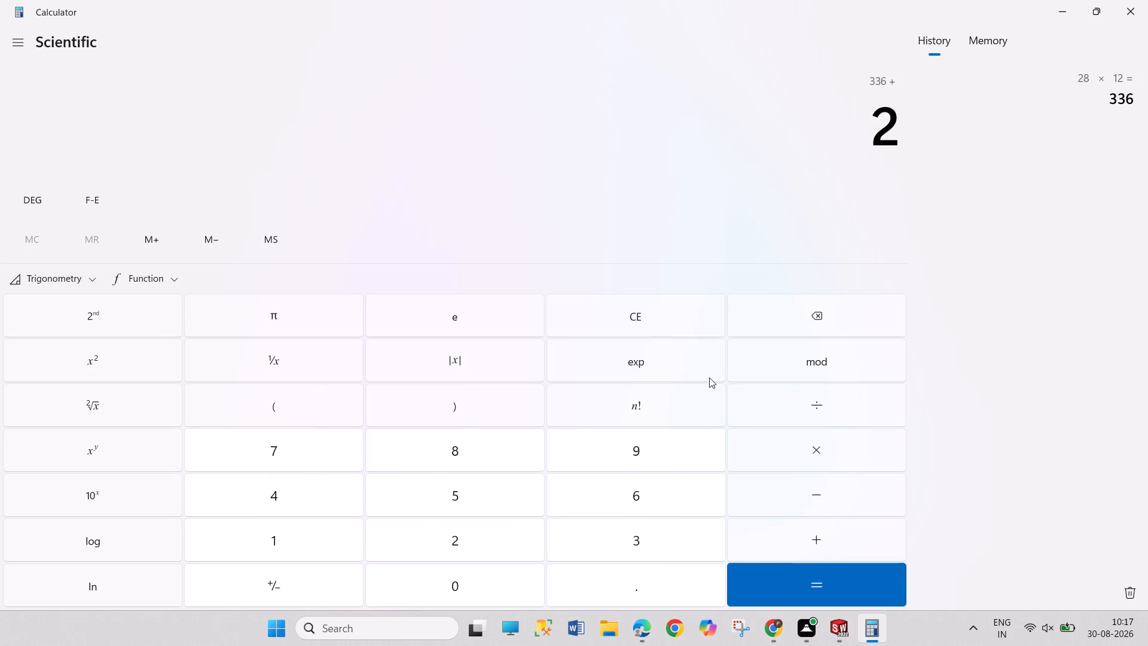
click(809, 320)
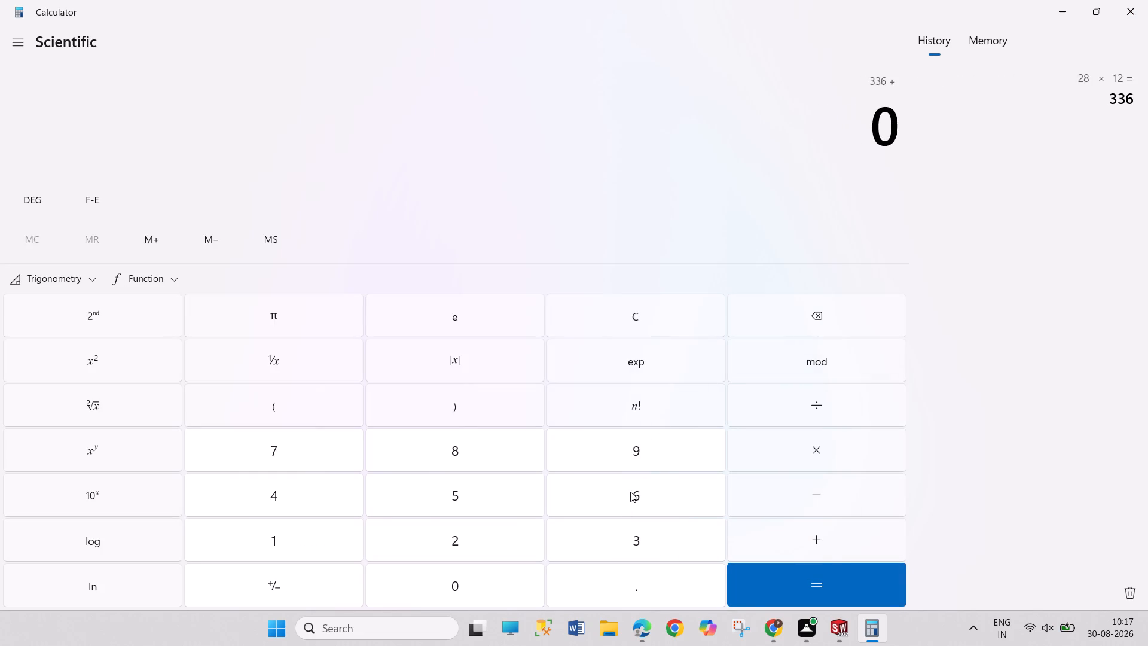
drag(630, 492, 636, 498)
click(783, 578)
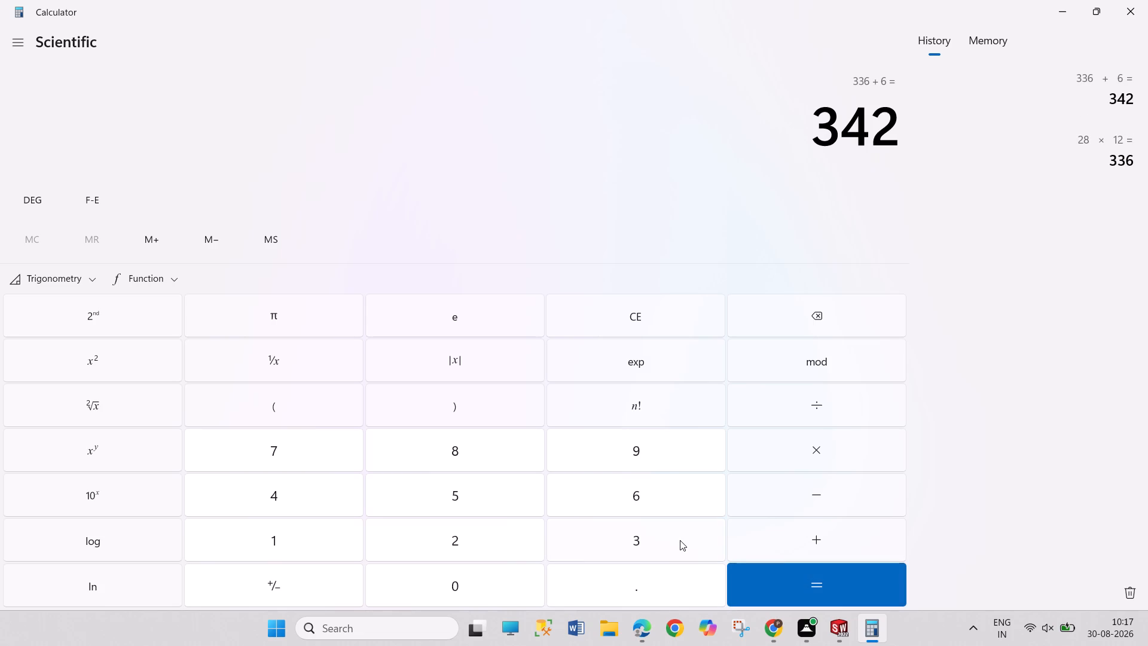
Check the P2B-A mid section drawing in the PDF open in Microsoft Edge, and return to SOLIDWORKS.
click(636, 638)
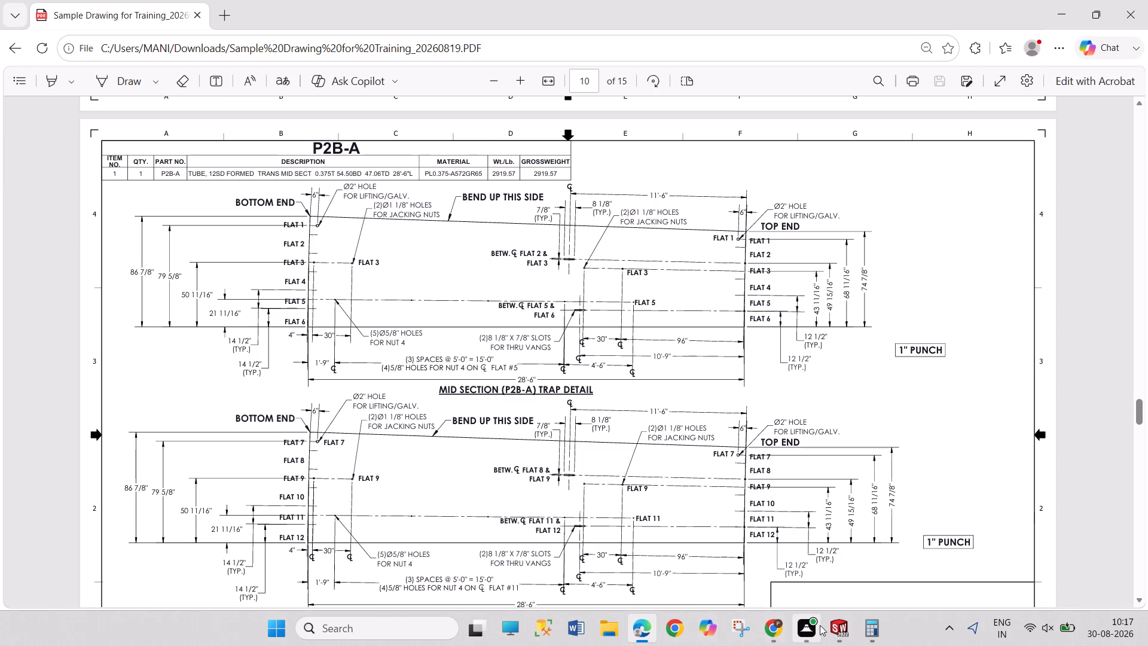
click(832, 632)
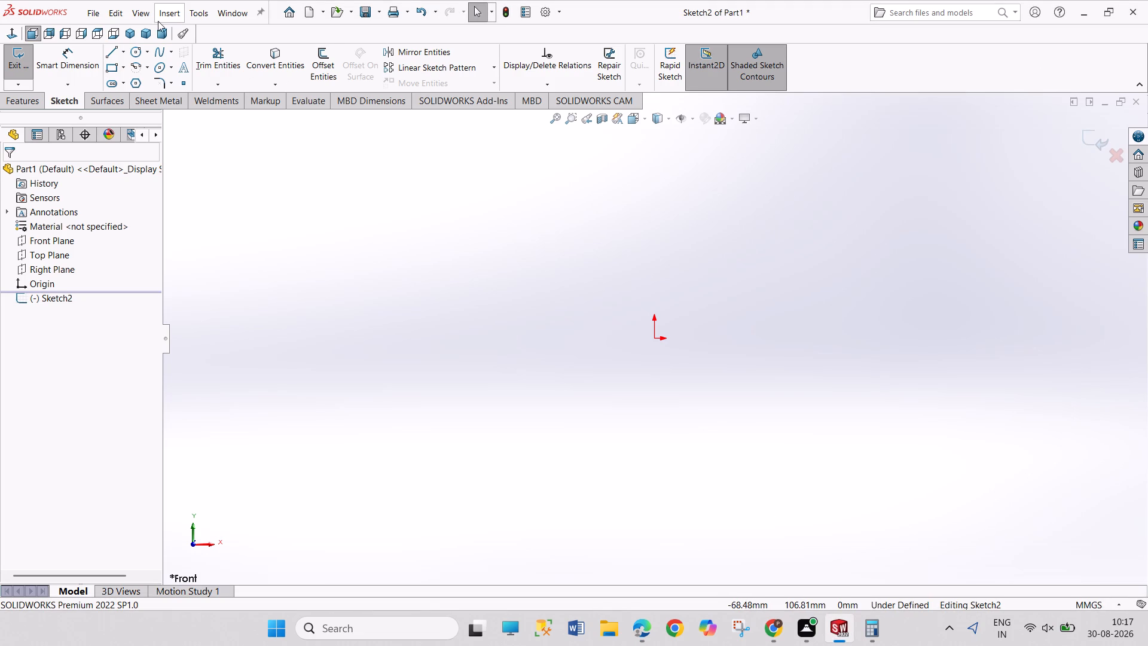
Draw a vertical centerline about 85 mm long upward from the origin in the Front Plane sketch.
click(123, 58)
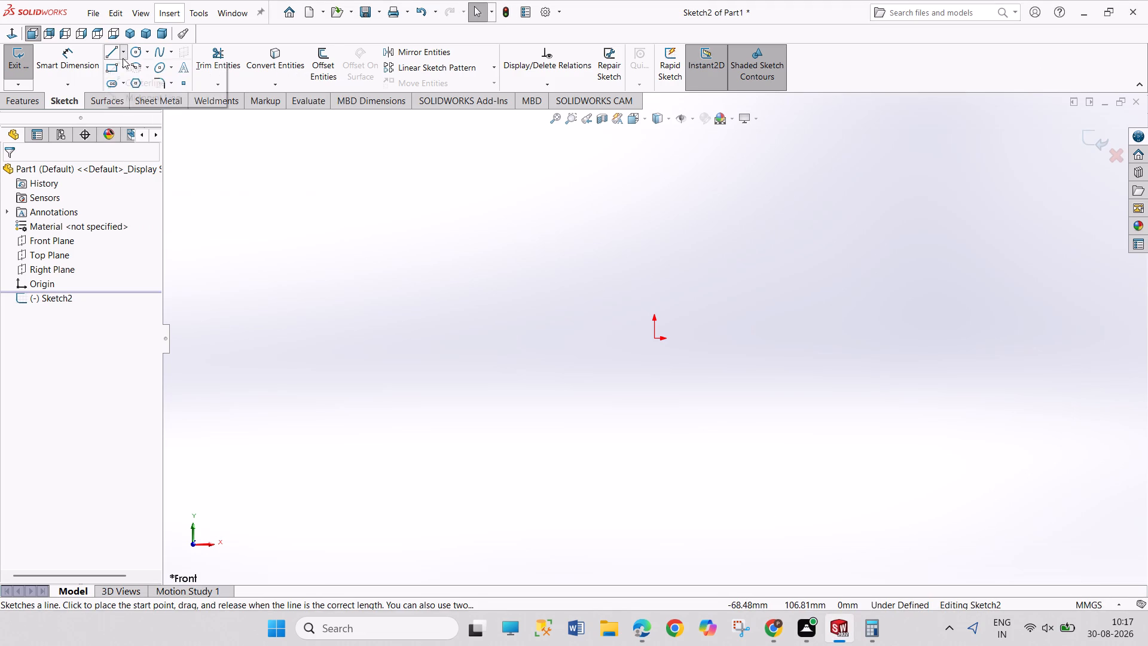
click(127, 77)
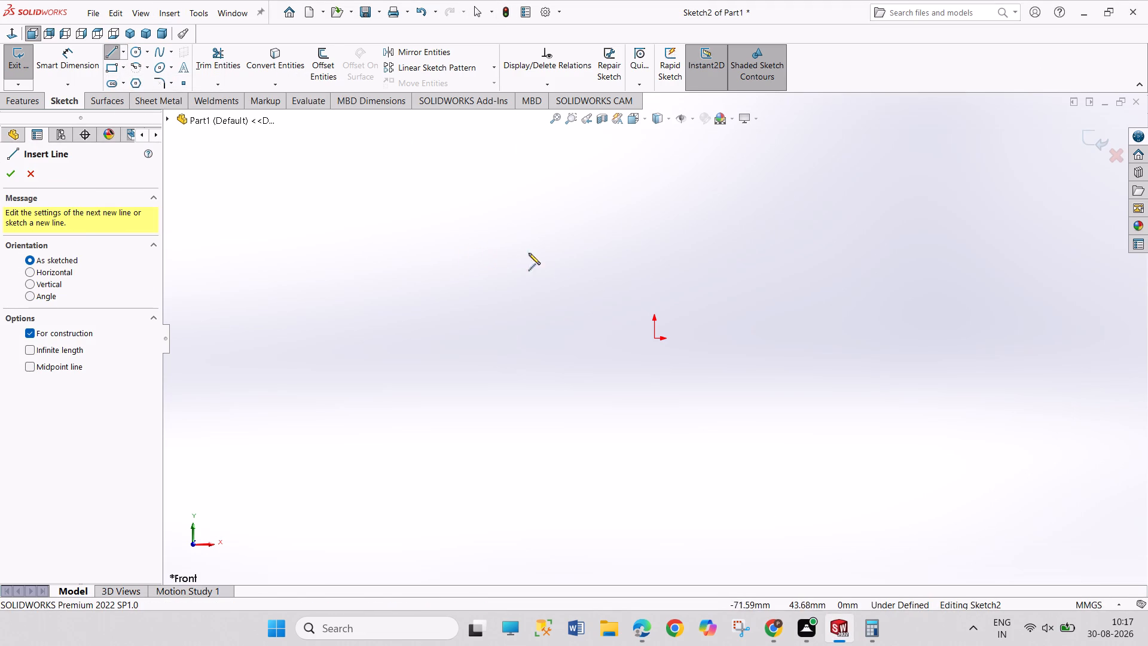
click(652, 340)
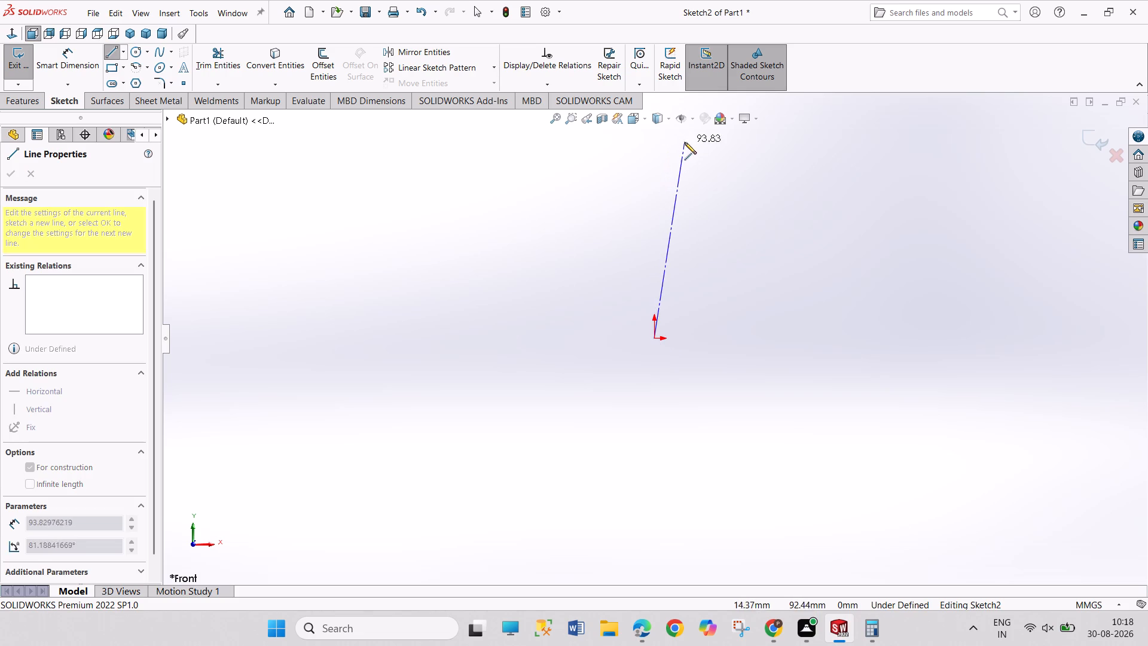
click(654, 159)
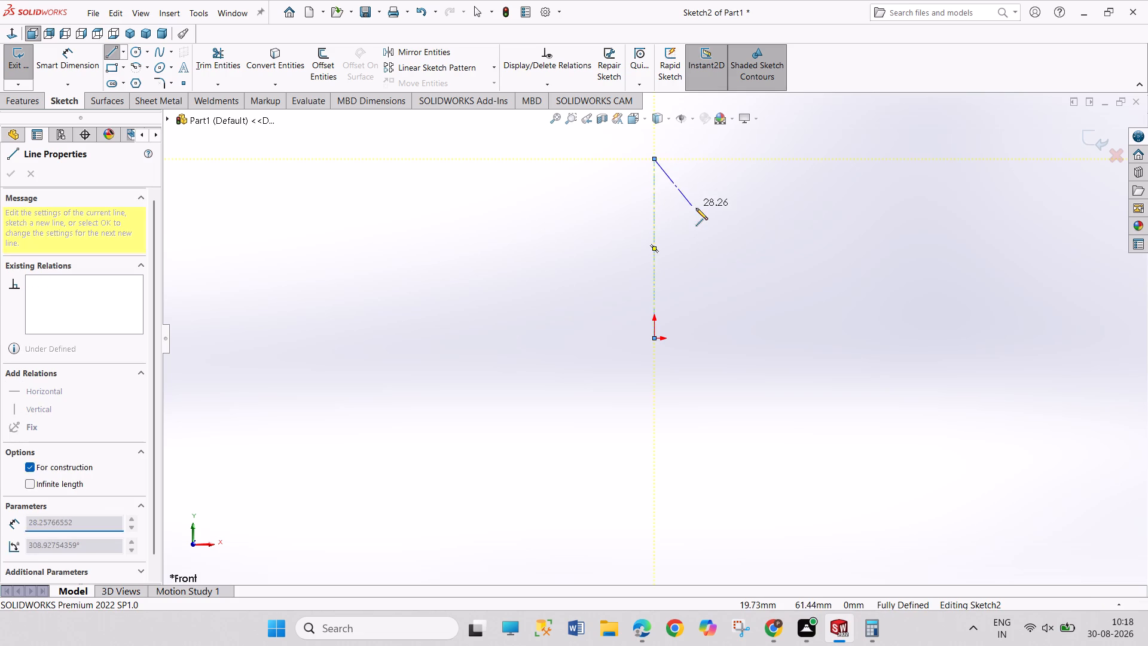
right_click(696, 208)
click(708, 218)
Dimension the vertical centerline's length and set it to 342 mm.
right_drag(719, 321, 699, 183)
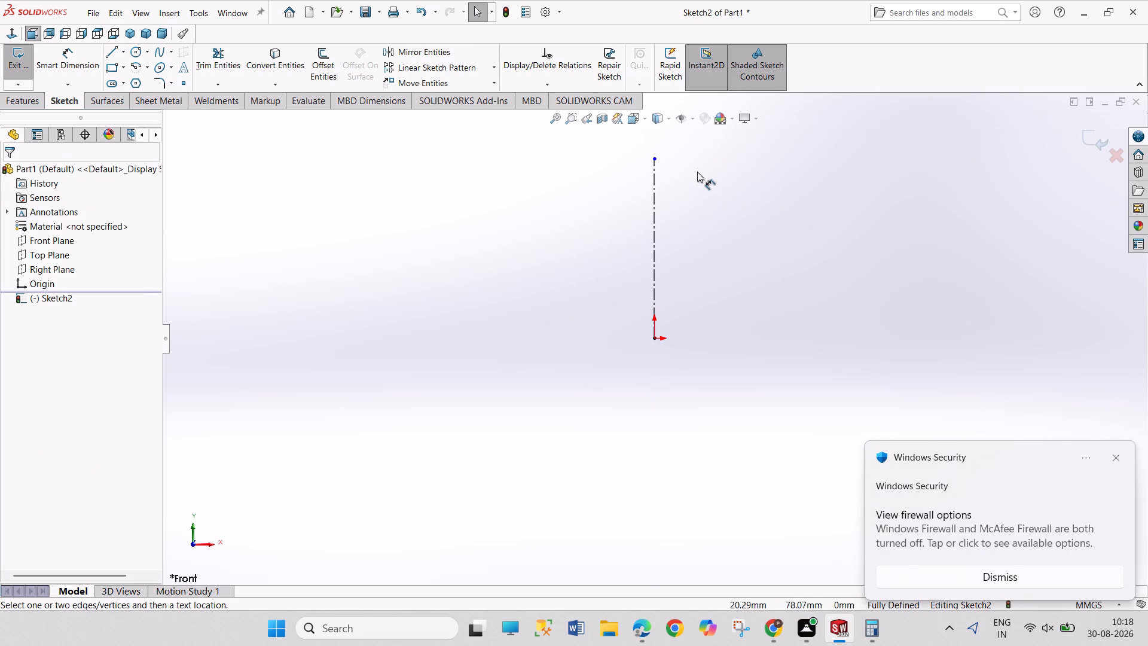
click(657, 208)
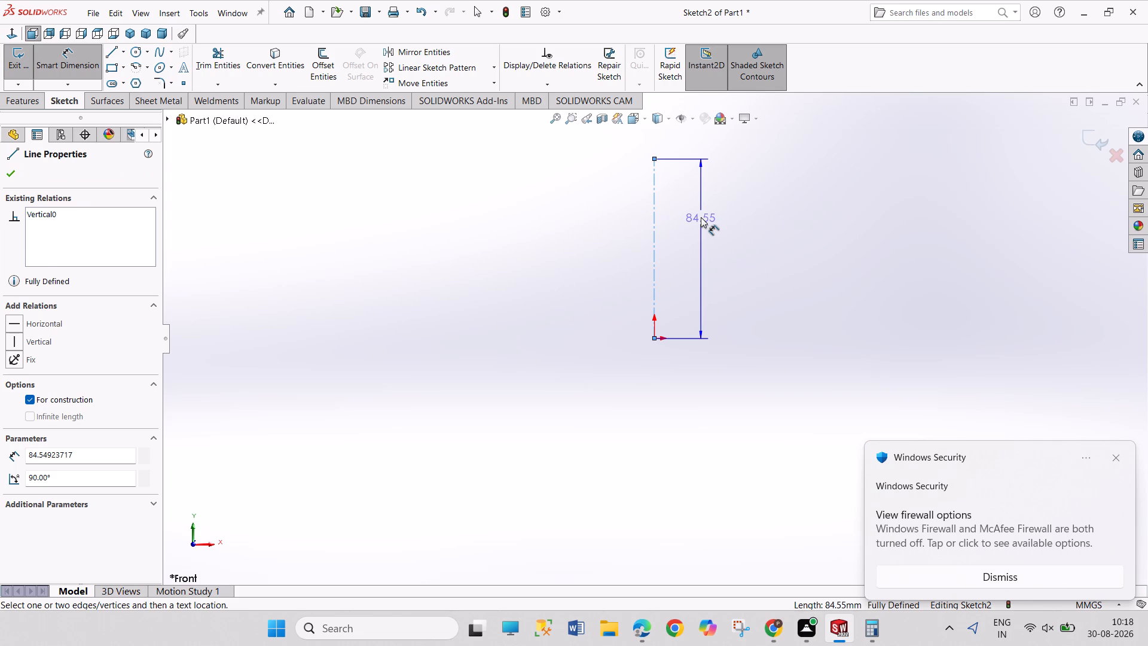
click(701, 217)
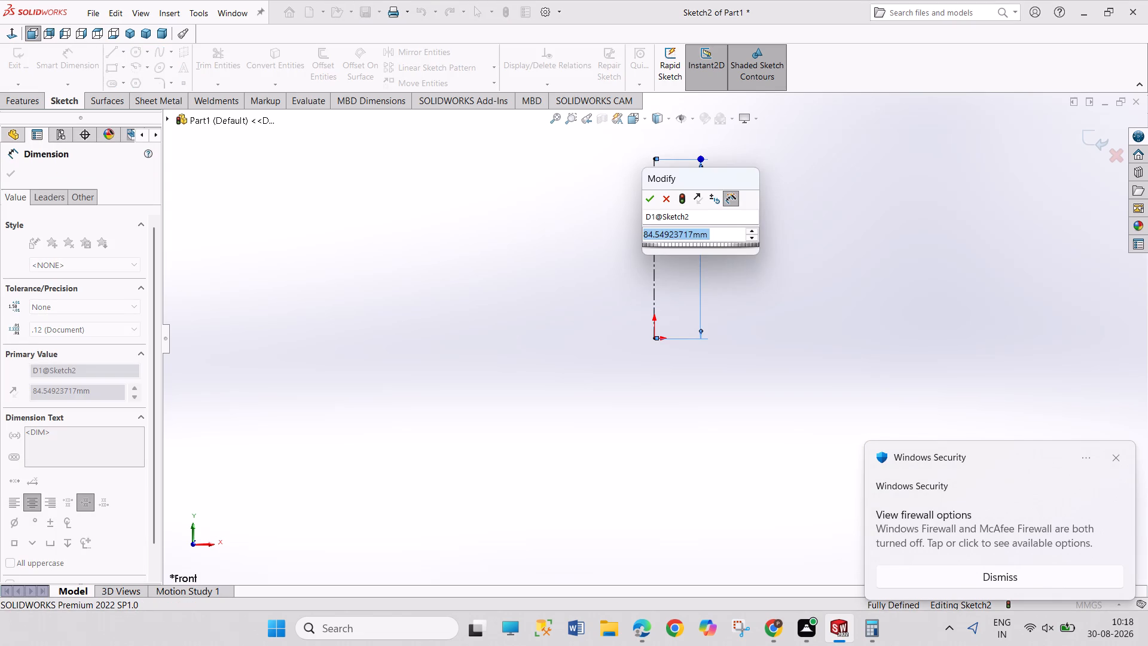
key(3)
text(42)
key(Return)
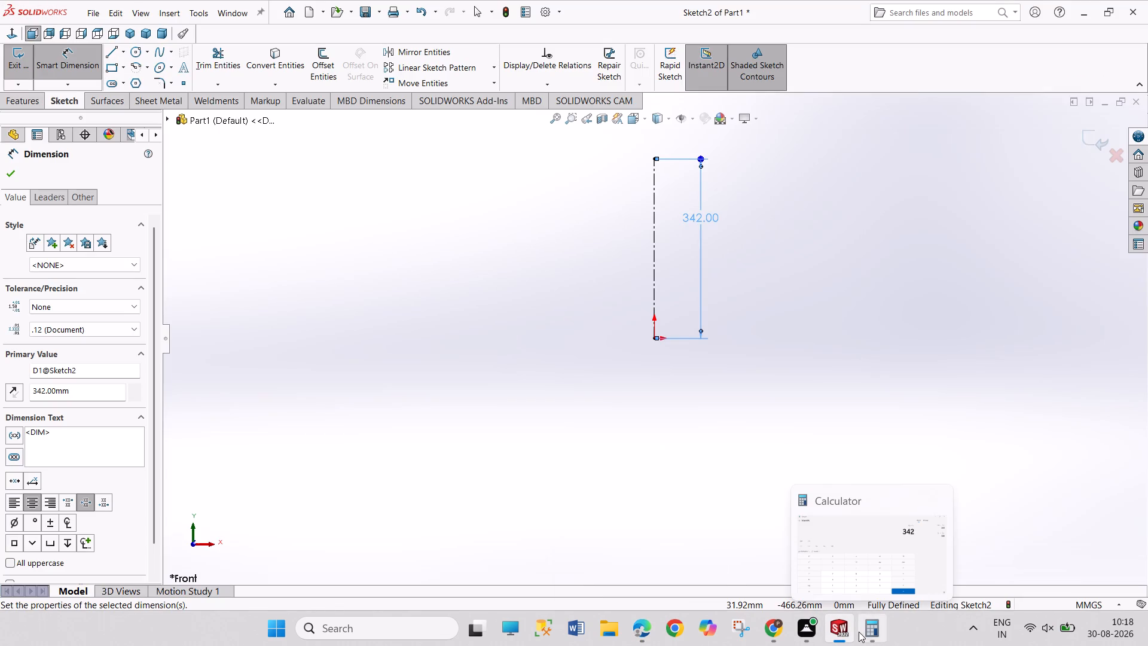
Move the 342 length dimension farther away from the vertical centerline.
right_click(817, 382)
click(825, 425)
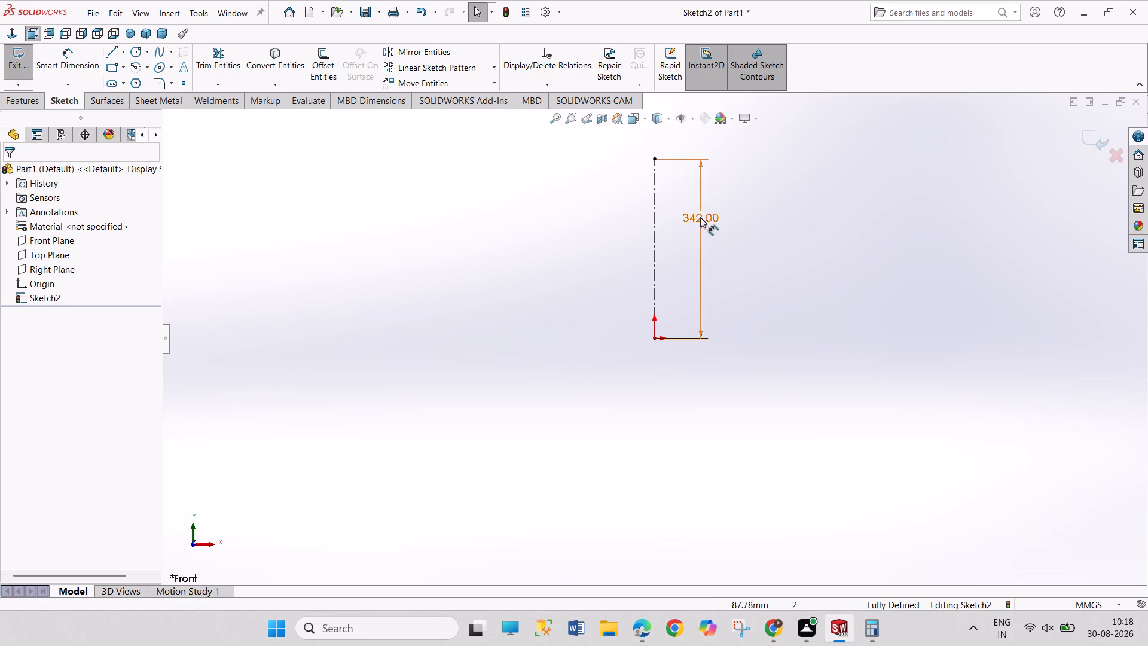
drag(700, 217, 856, 249)
drag(709, 410, 730, 449)
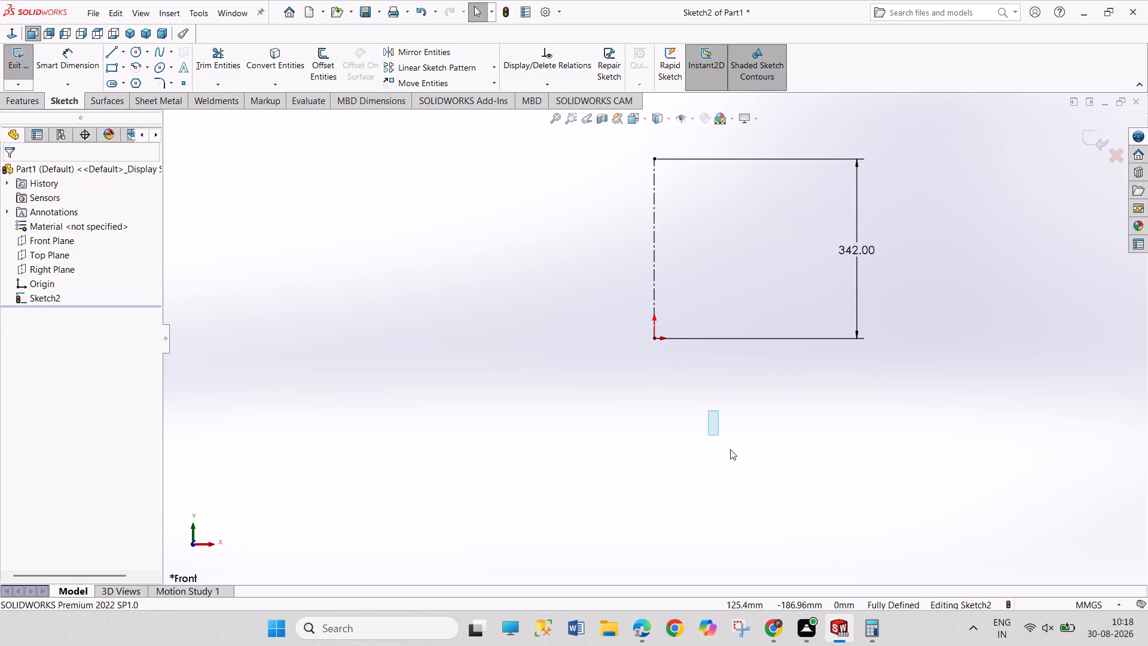
drag(730, 449, 795, 467)
drag(668, 395, 802, 481)
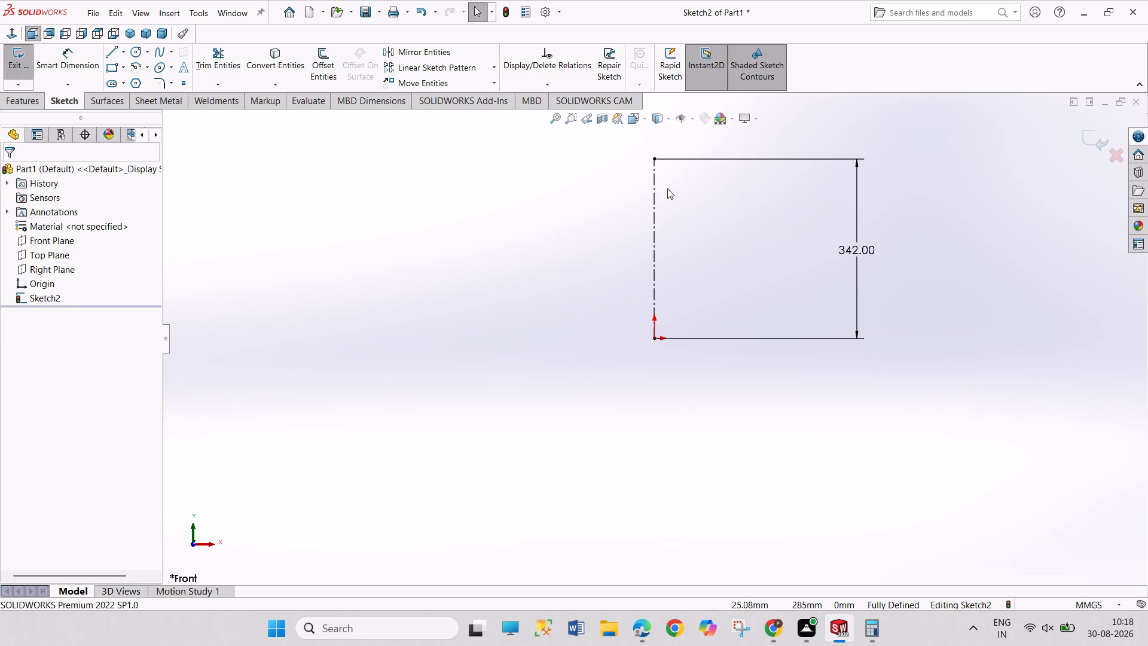
Sketch a slanted line about 338 mm long beside the centerline, starting level with the origin and leaning inward toward the top.
scroll(665, 135, down, 3)
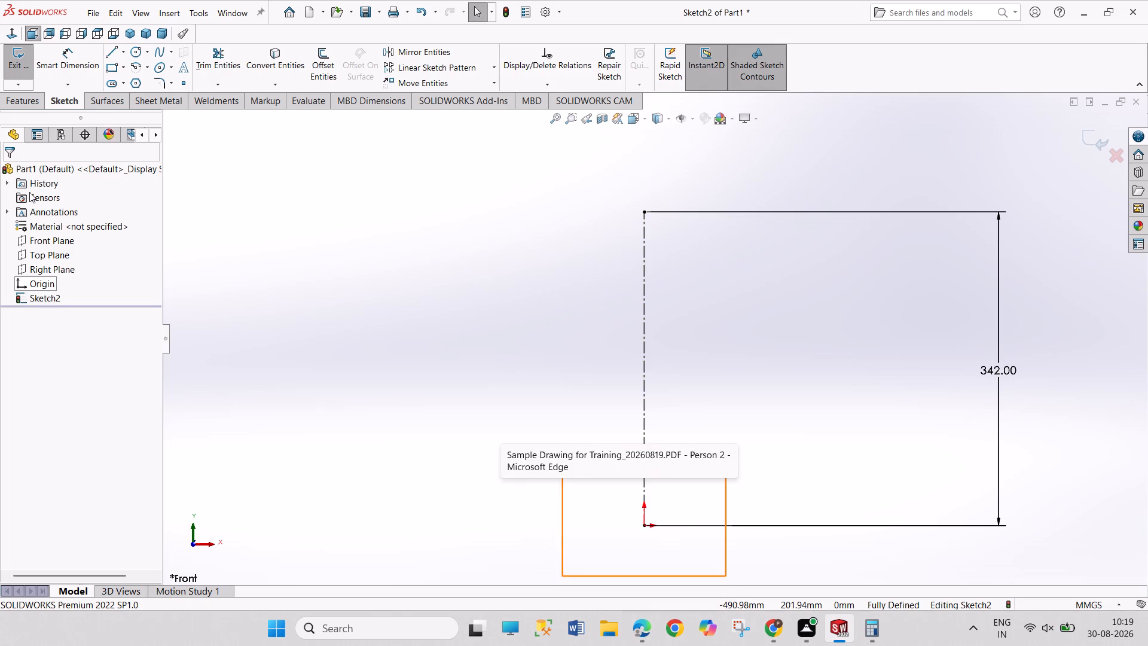
click(109, 53)
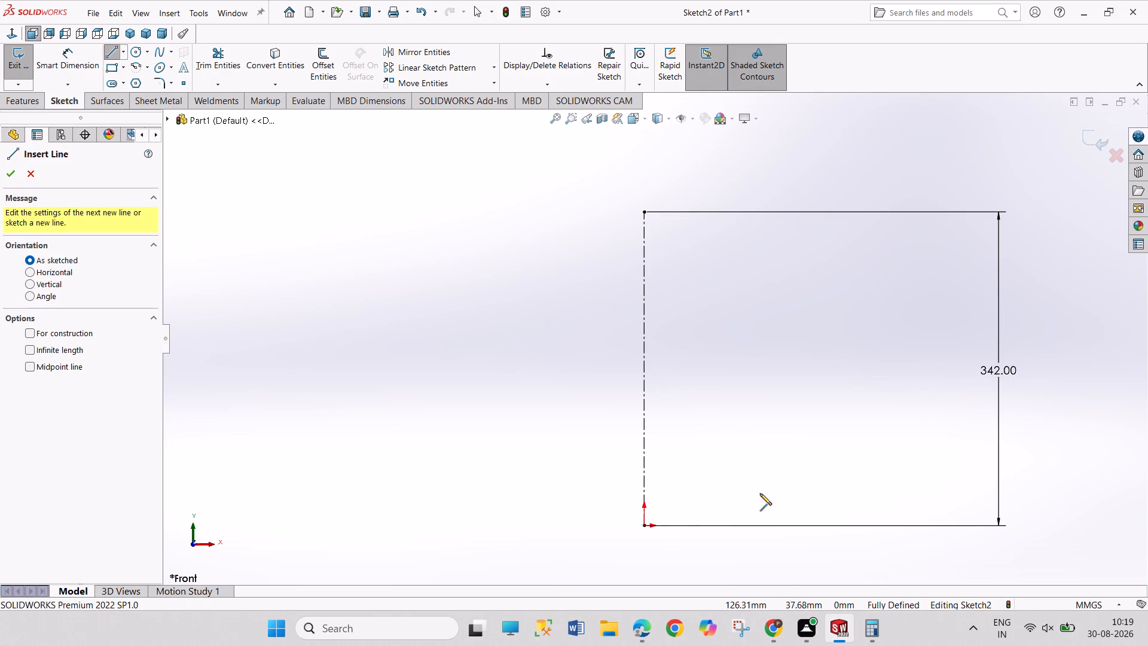
click(779, 523)
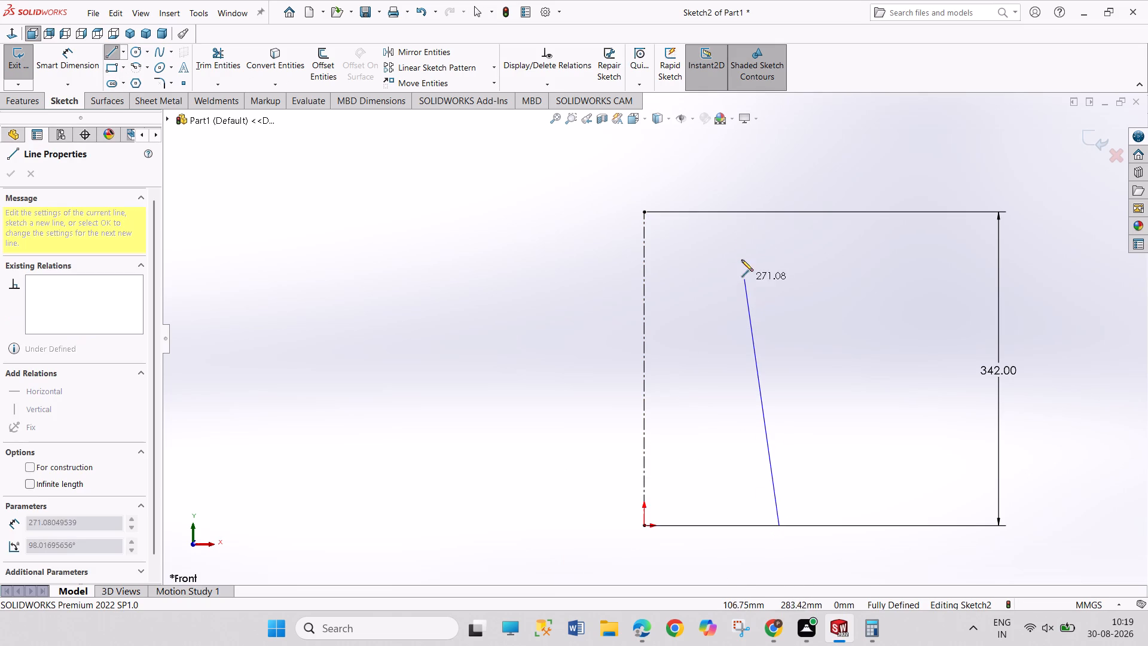
click(725, 220)
right_click(765, 176)
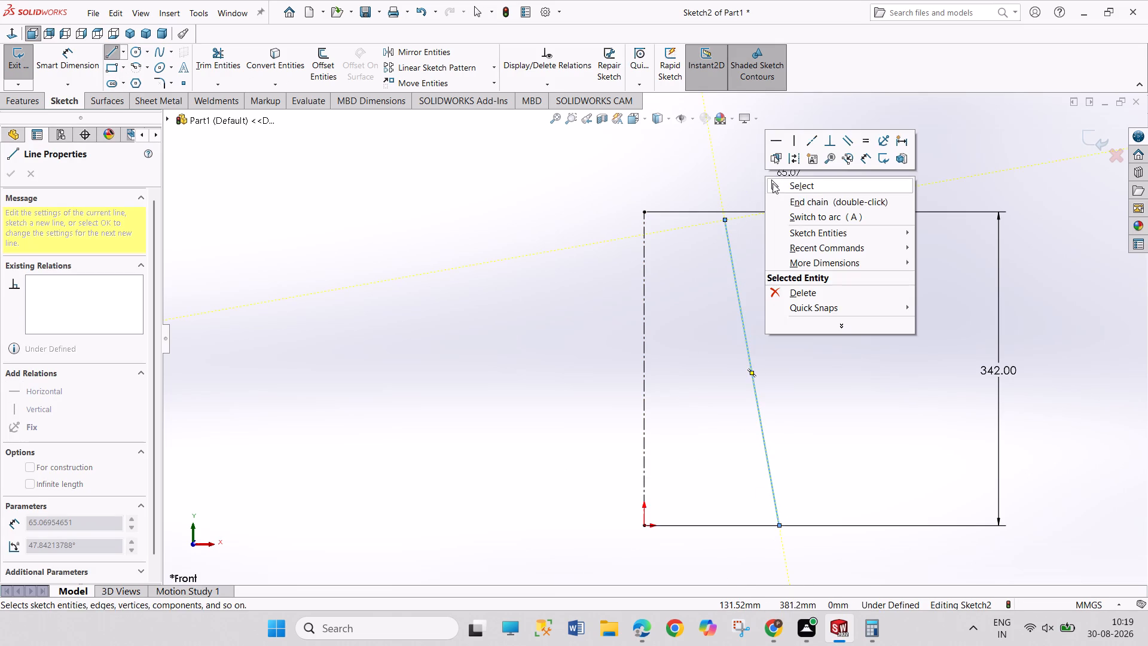
click(774, 184)
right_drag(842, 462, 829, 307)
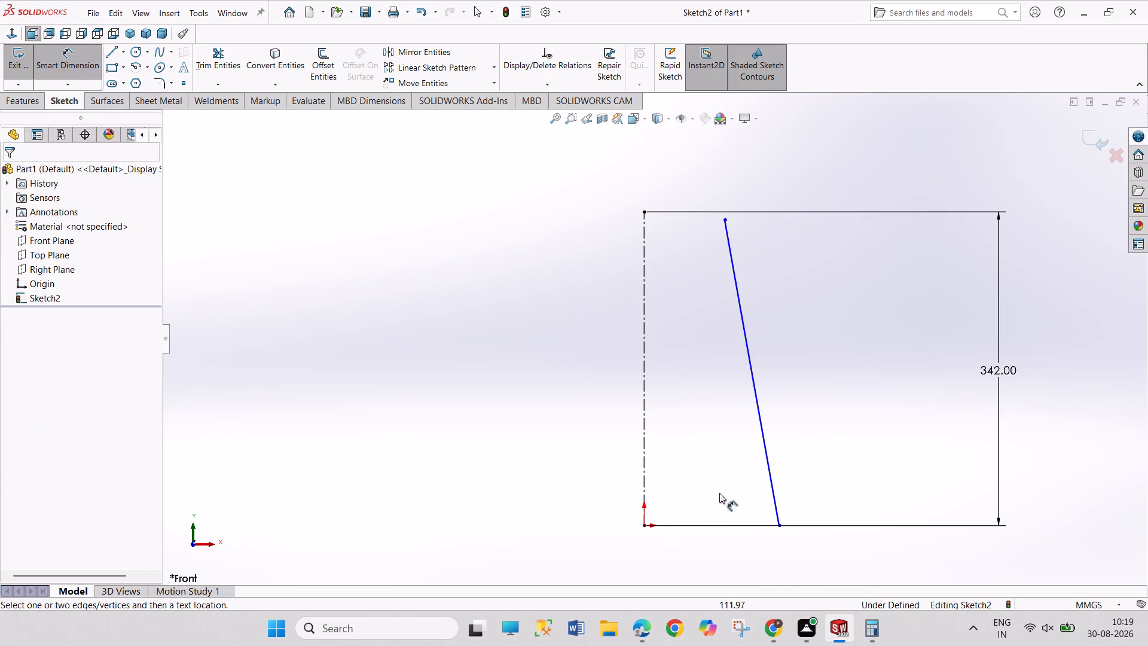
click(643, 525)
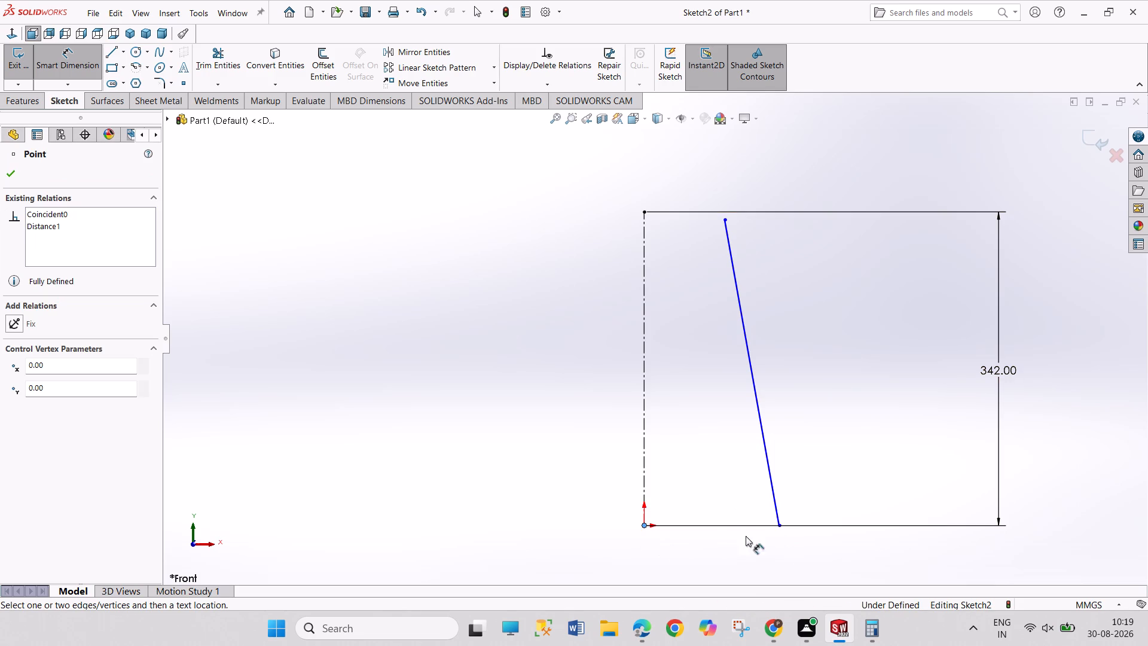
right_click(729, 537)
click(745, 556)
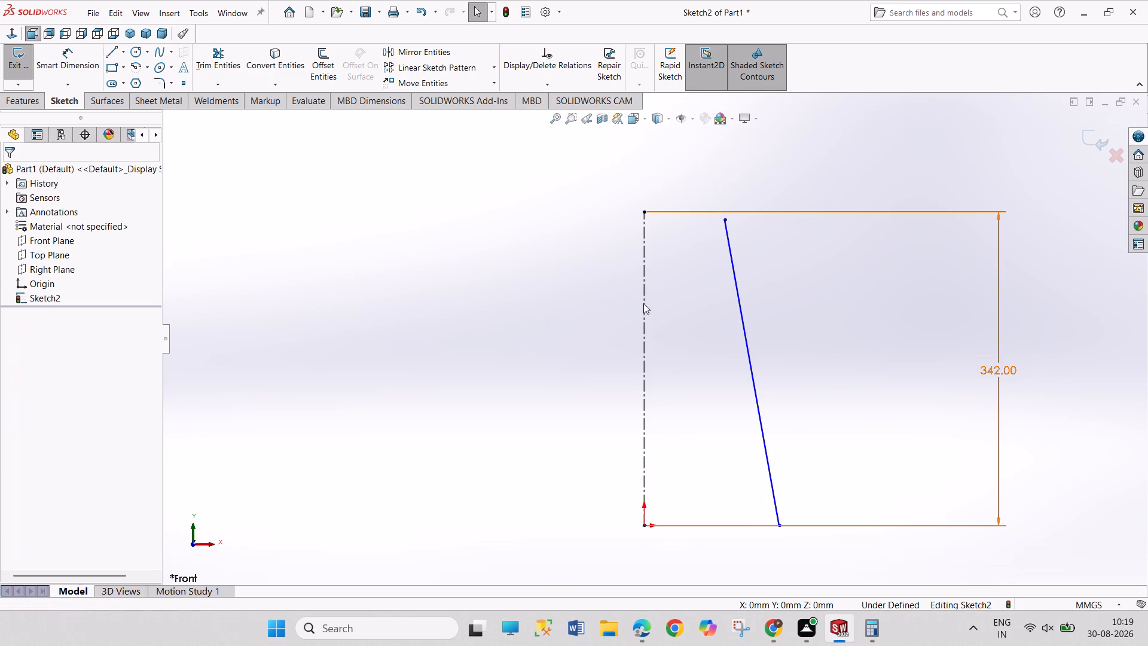
Mirror the slanted line about the vertical centerline, keeping the original as a copy.
click(421, 55)
click(749, 354)
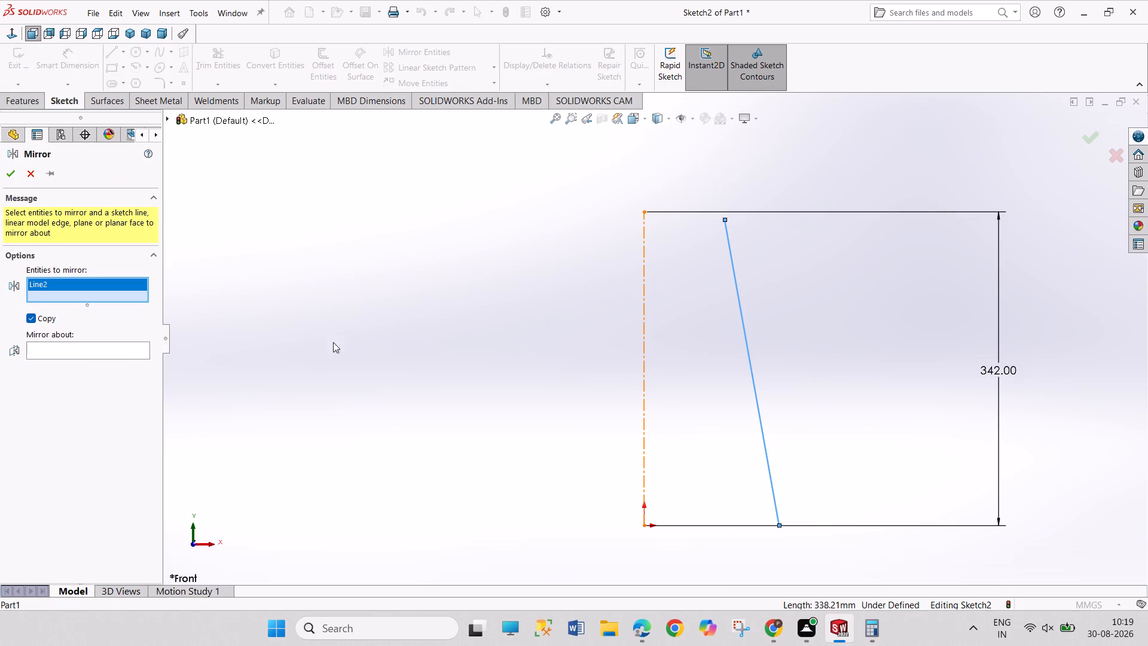
click(124, 353)
click(645, 352)
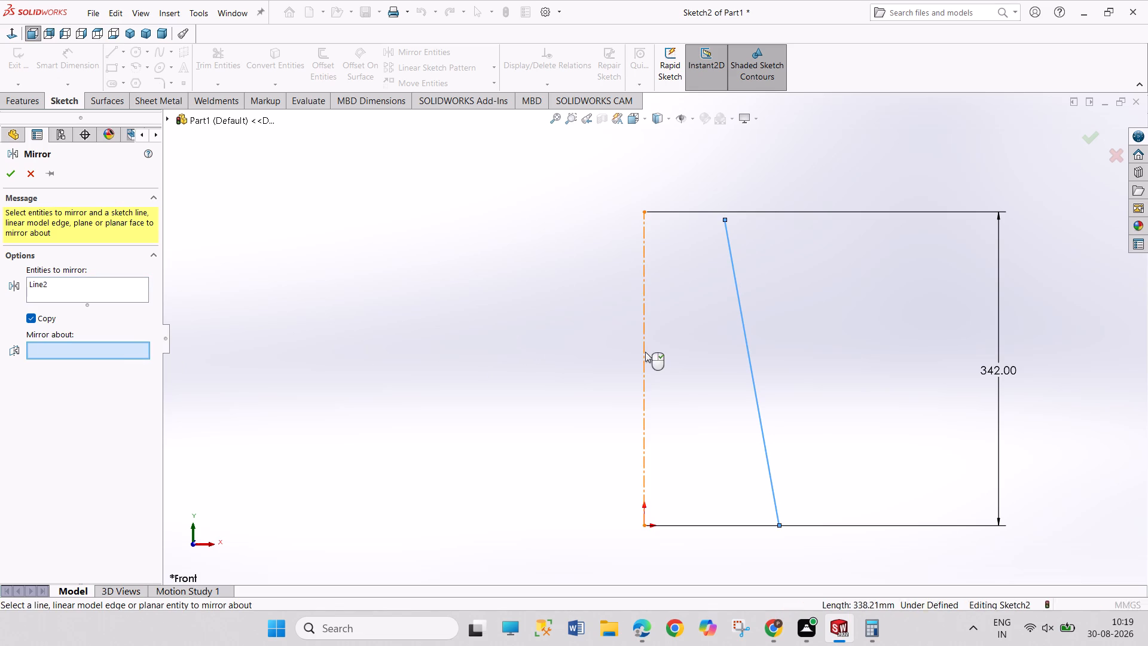
click(7, 175)
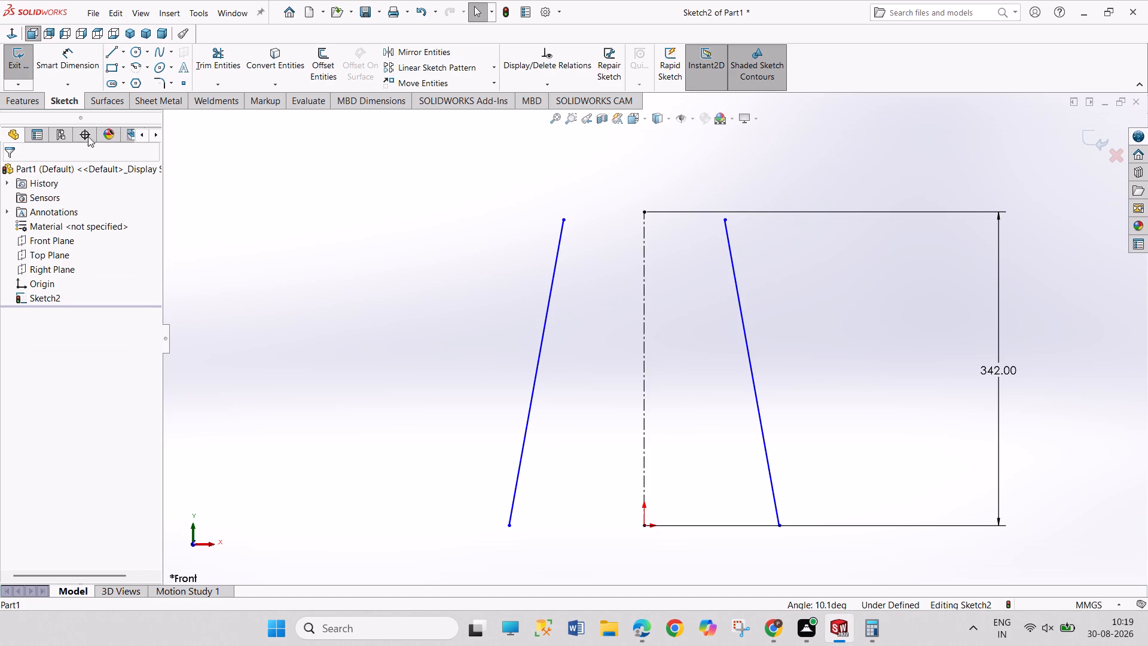
Dimension the horizontal distance between the lower endpoints of the two slanted lines.
right_drag(335, 383, 327, 255)
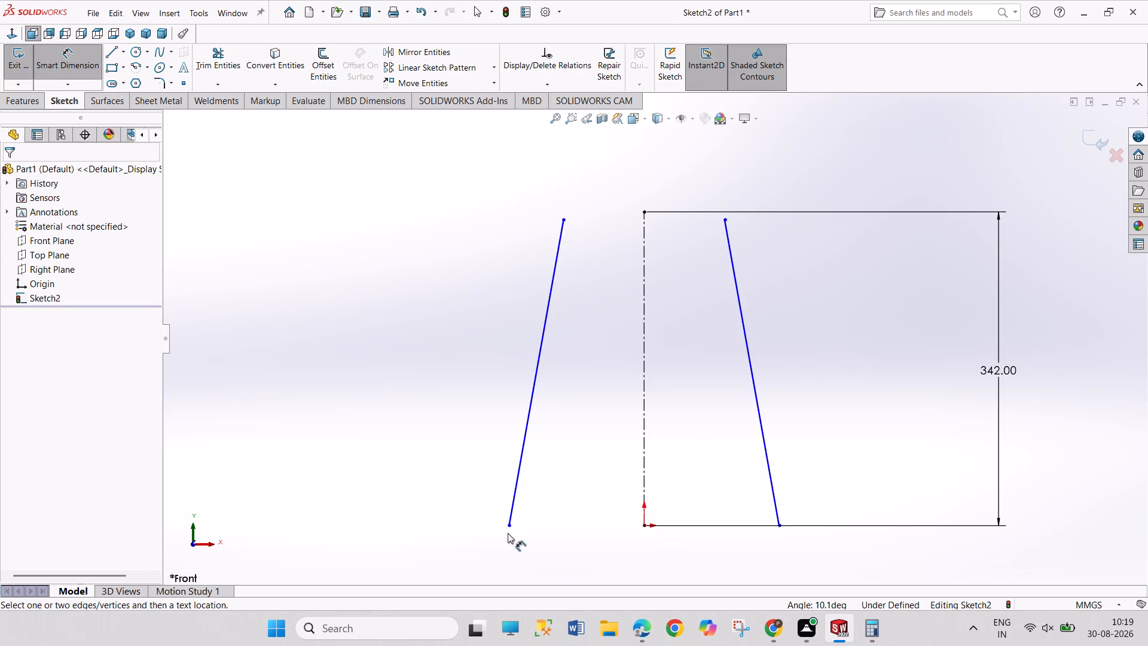
click(509, 528)
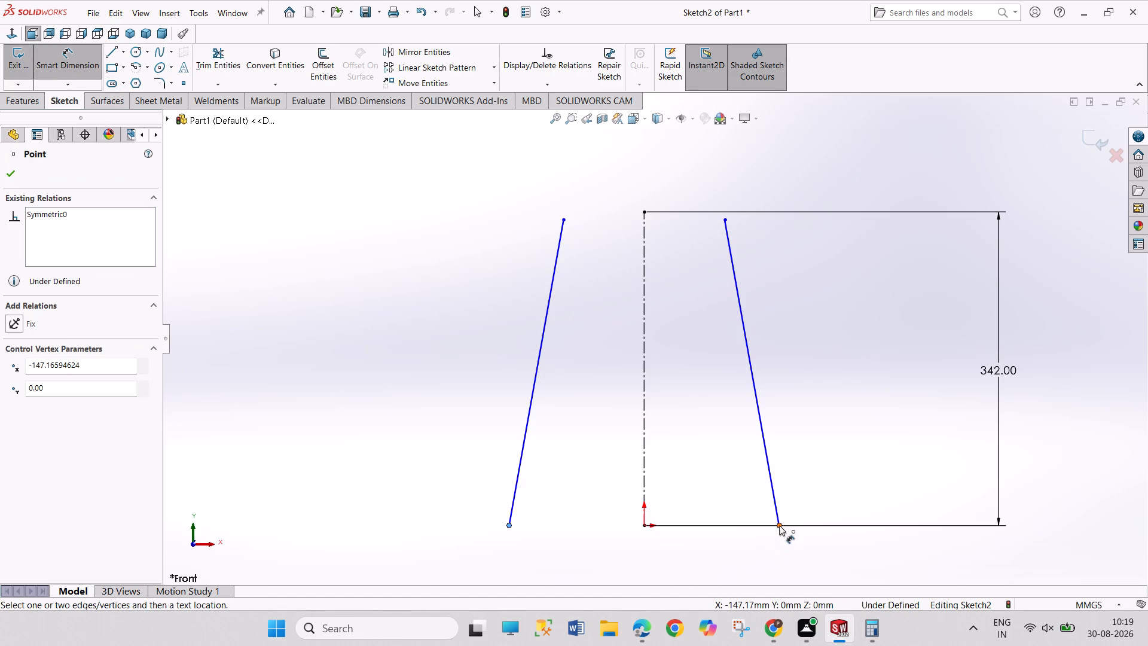
click(779, 525)
click(668, 545)
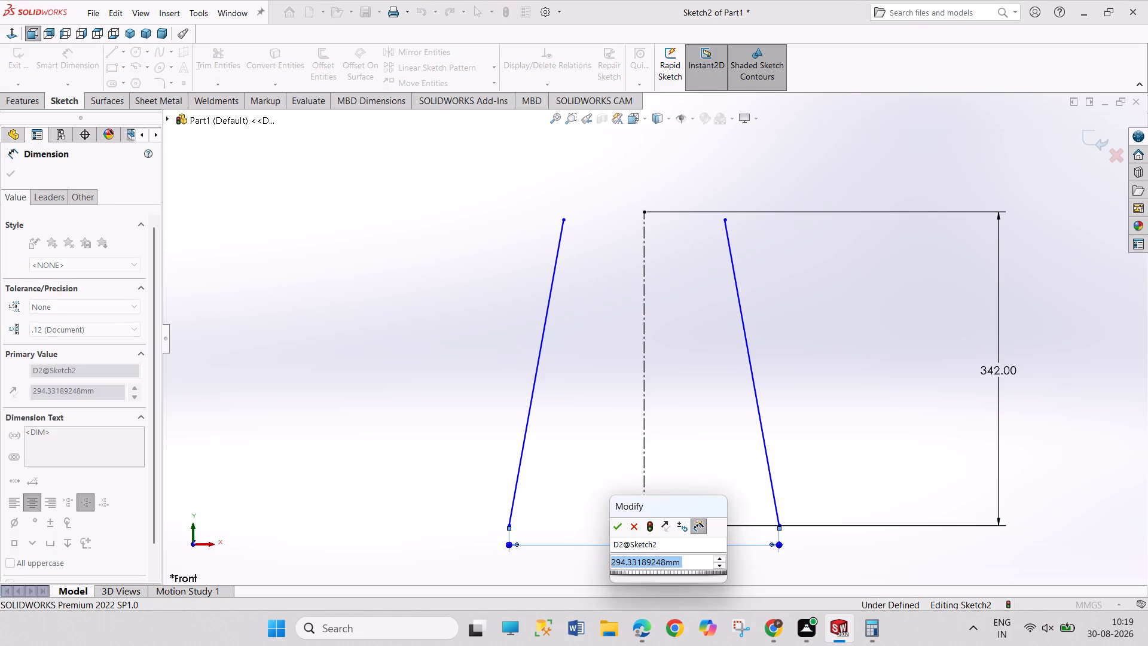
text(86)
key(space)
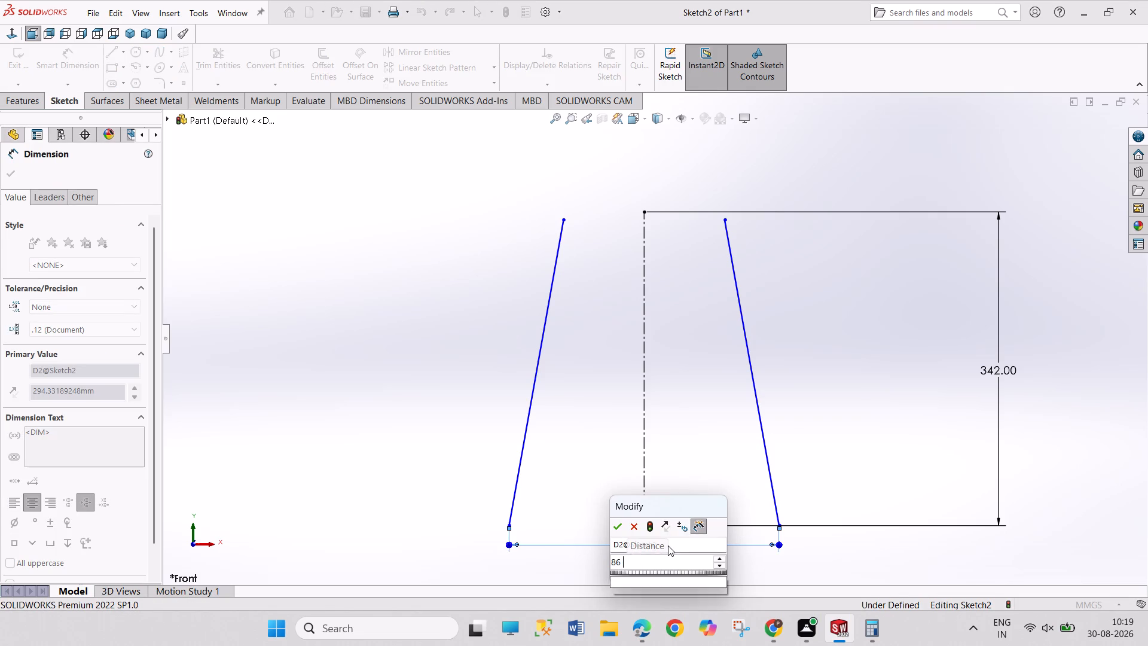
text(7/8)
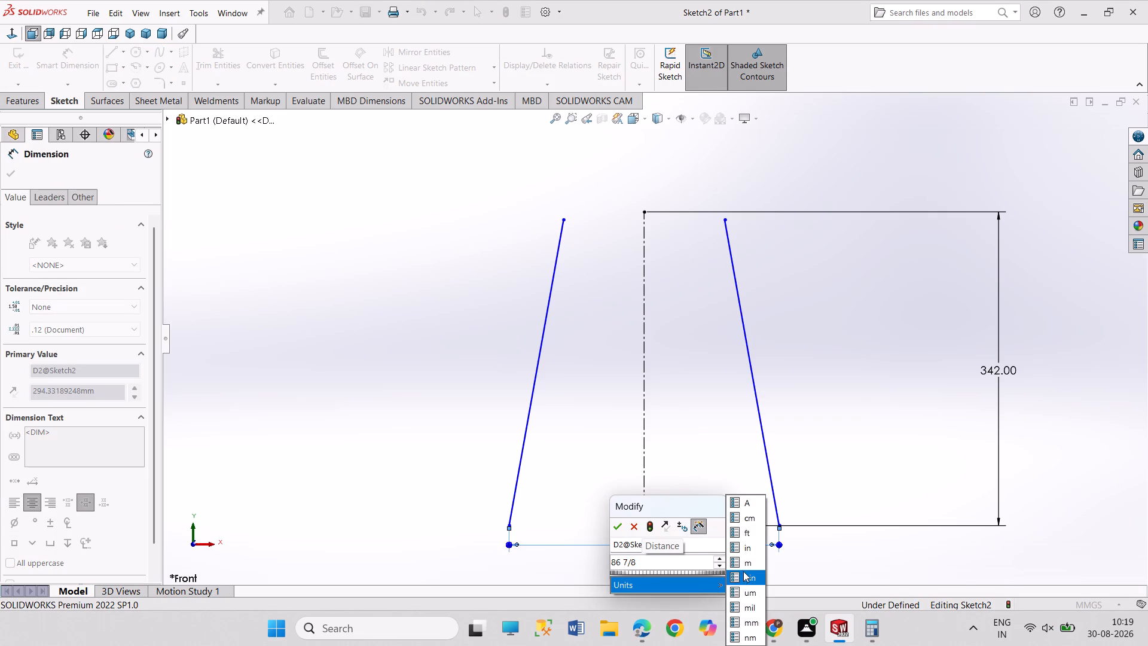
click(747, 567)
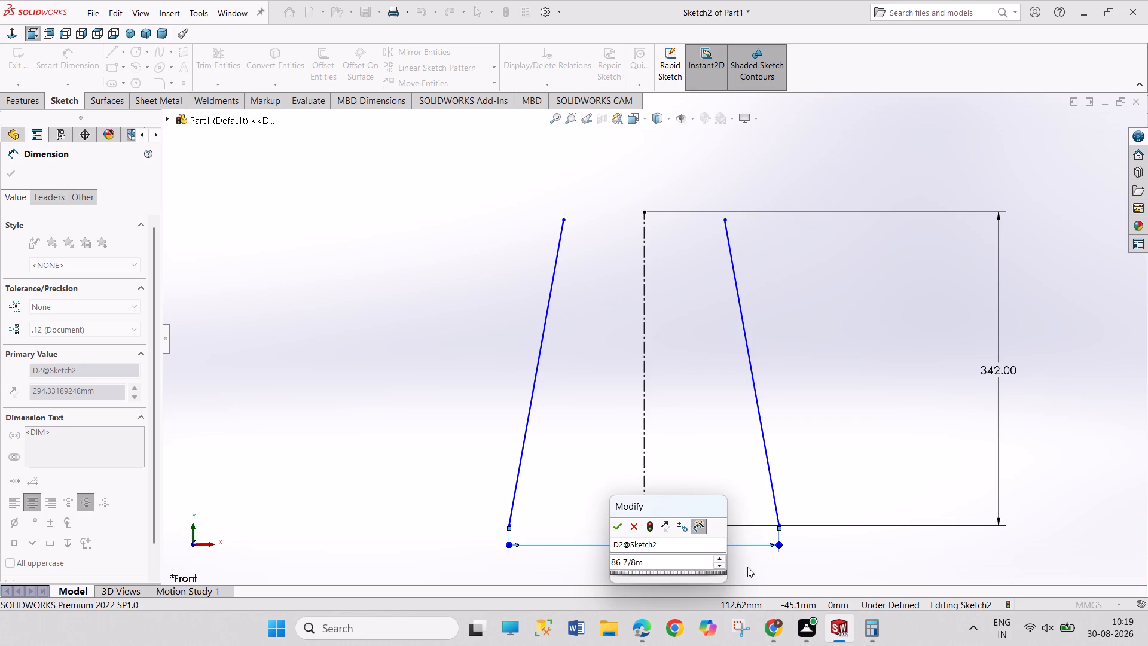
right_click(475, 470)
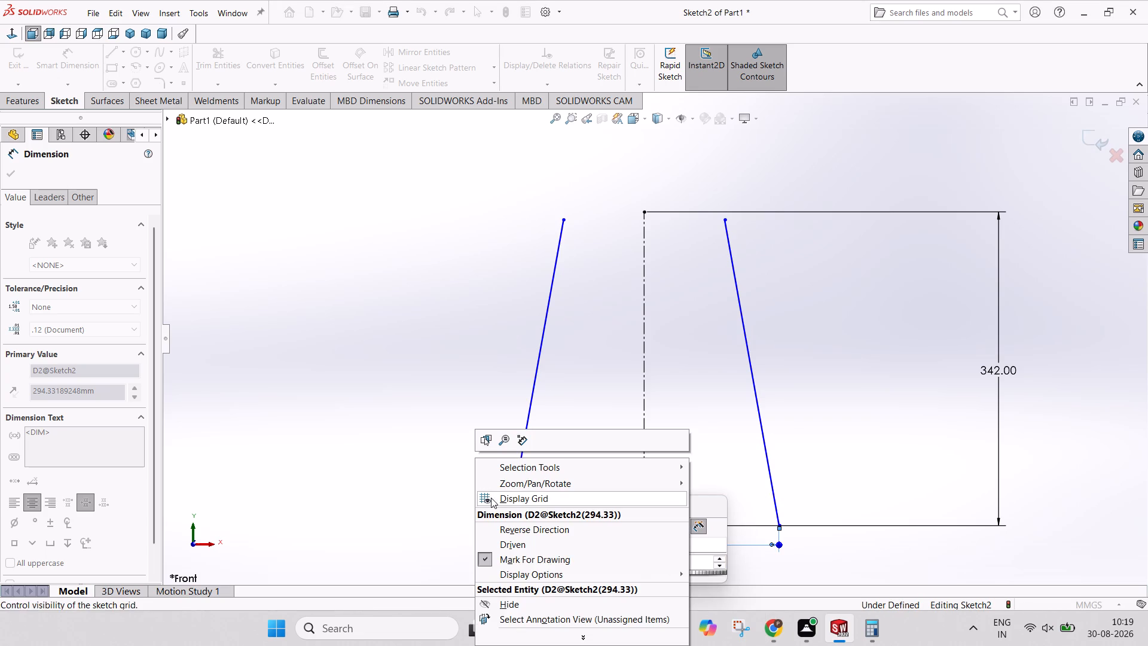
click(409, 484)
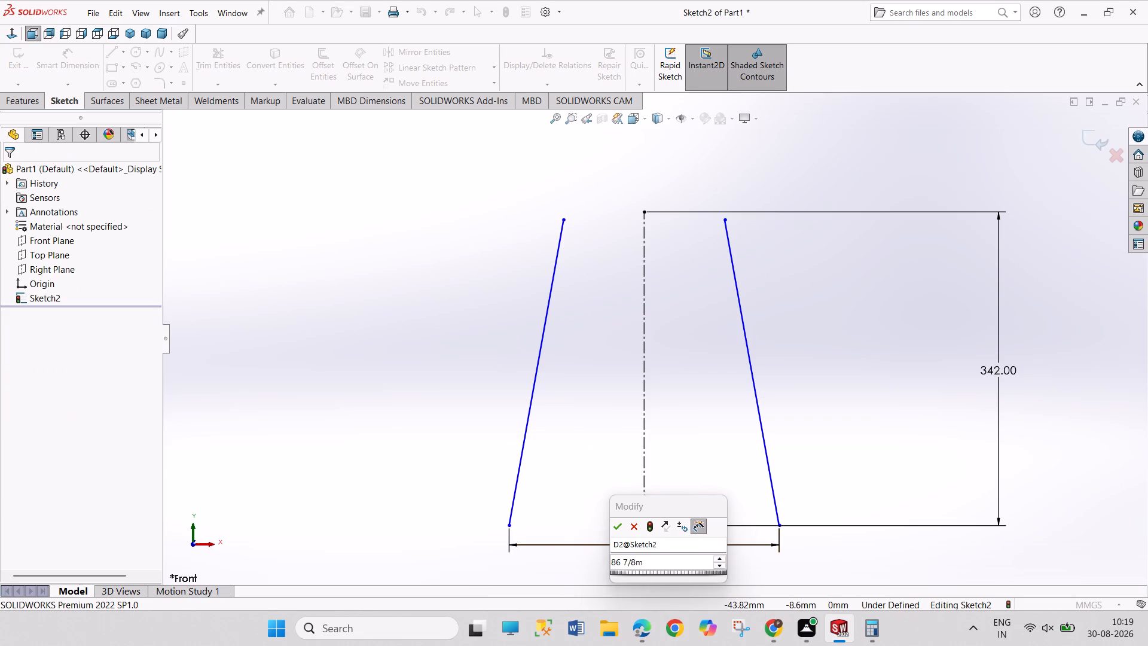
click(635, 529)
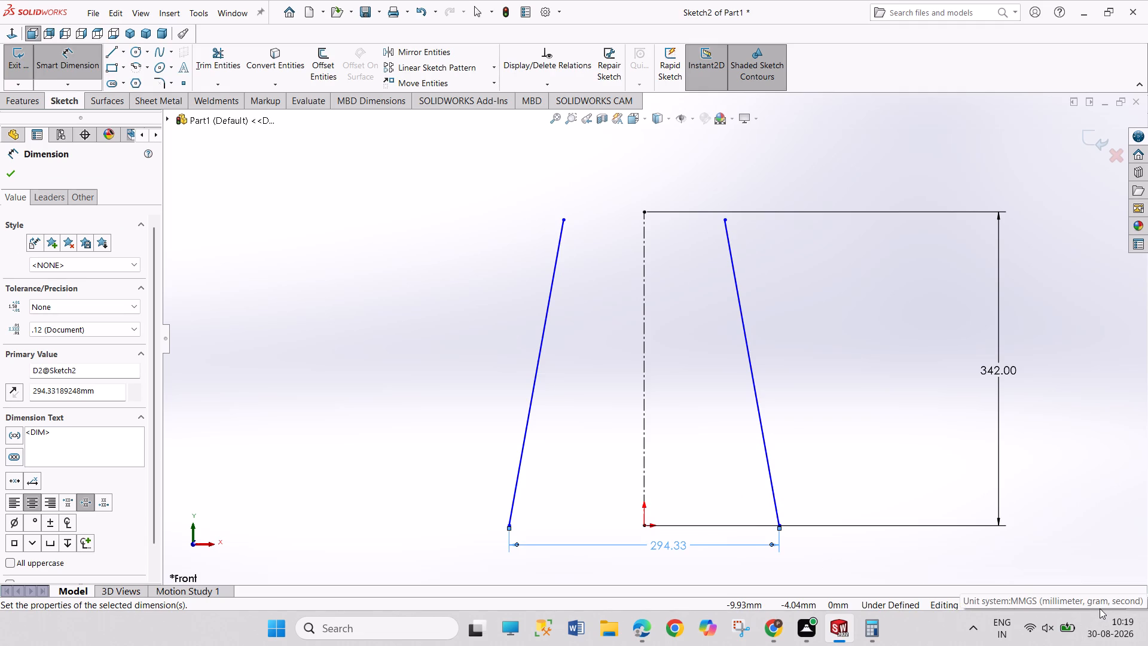
Change the document's unit system to IPS (inch, pound, second).
click(1100, 608)
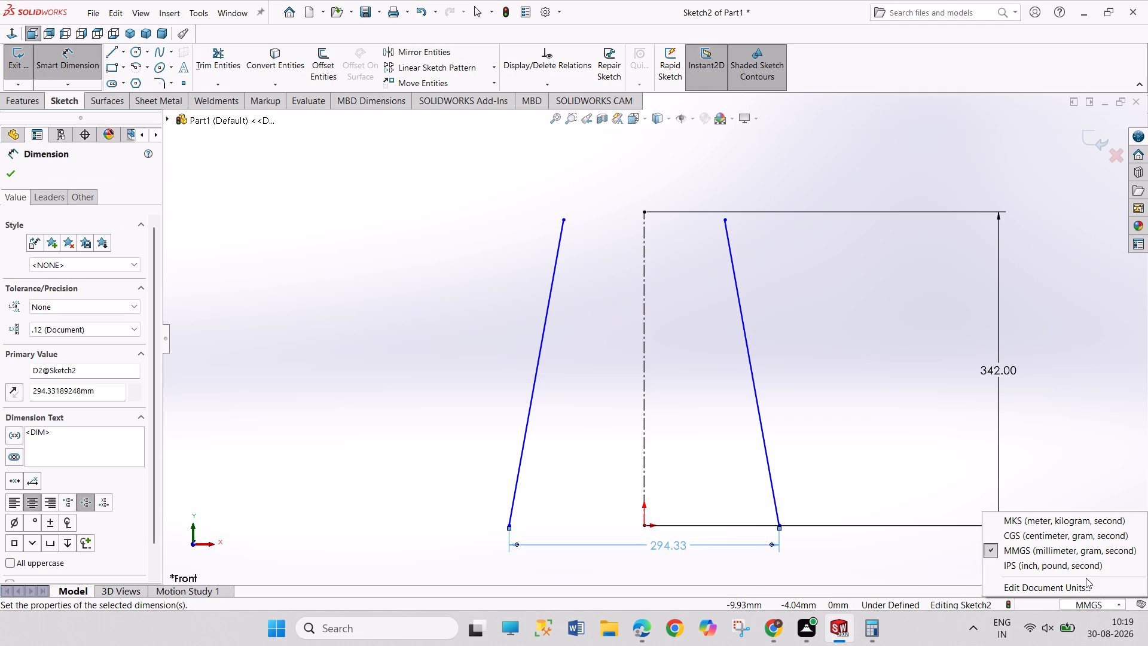
click(1083, 572)
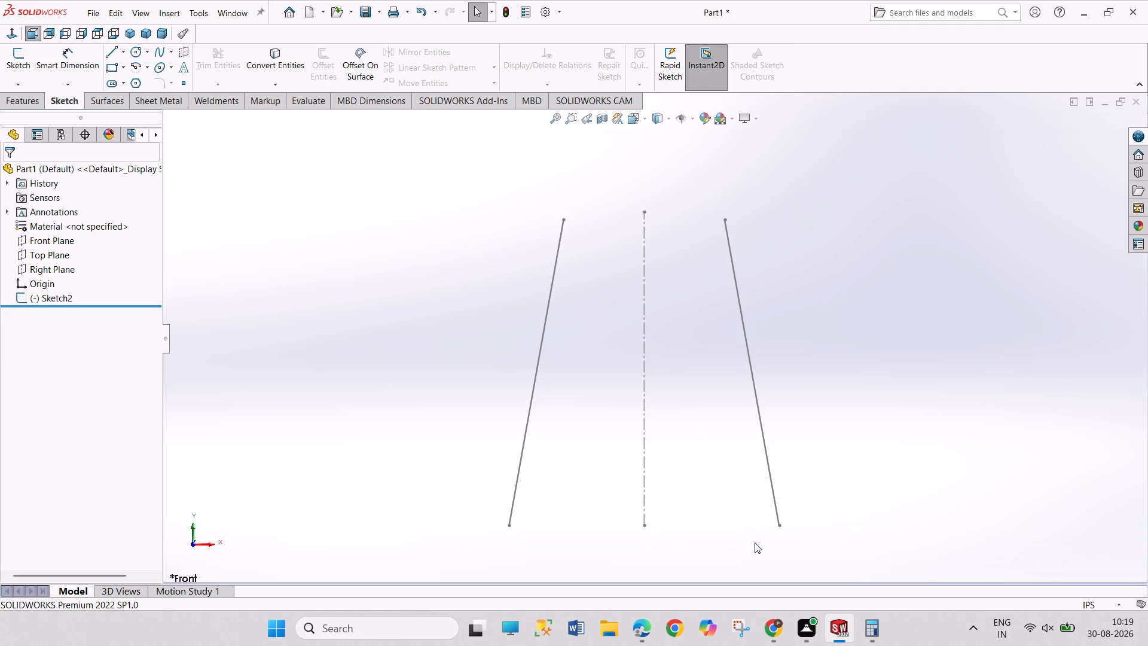
Reopen the sketch containing the slanted lines for editing.
right_click(773, 505)
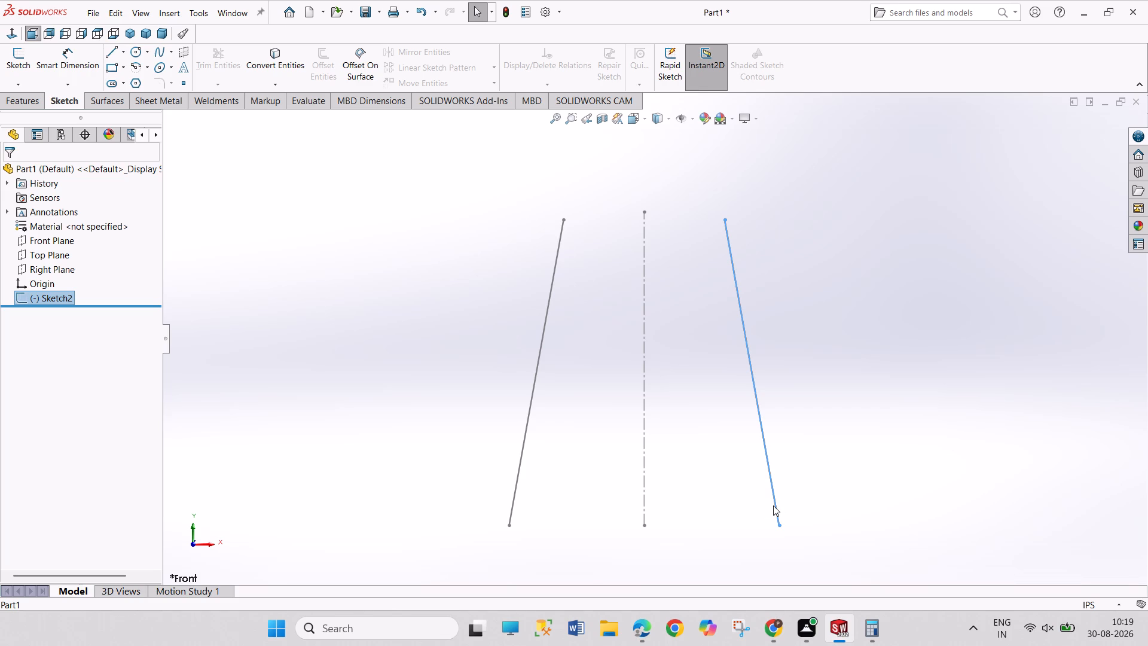
click(788, 410)
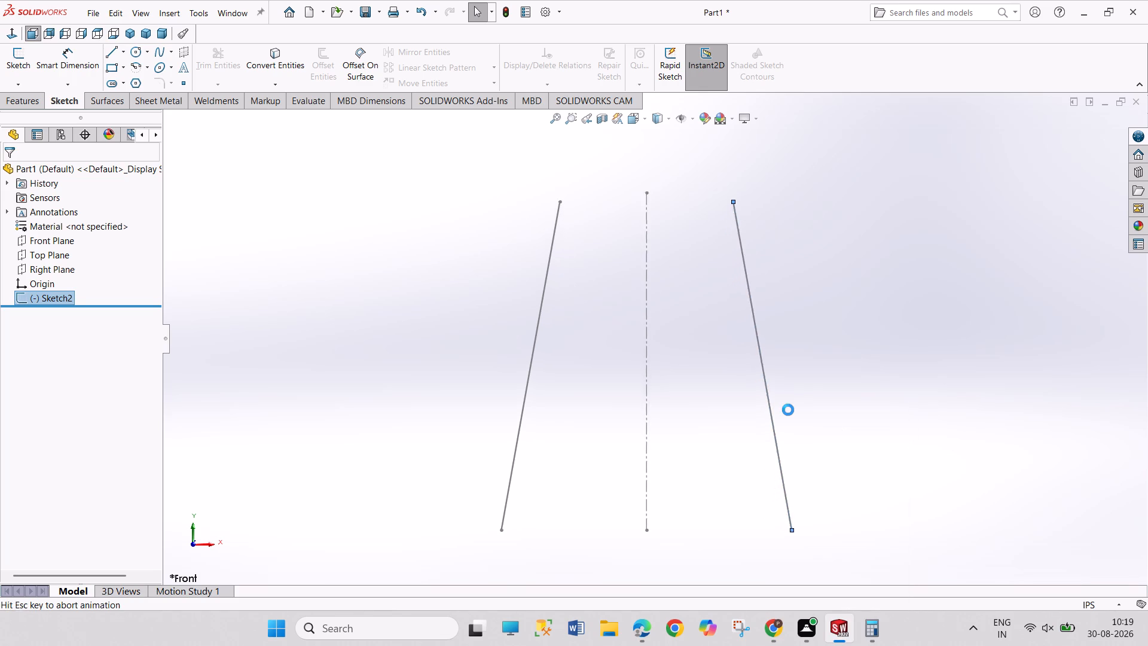
Set the vertical centerline's length to 342 in.
scroll(804, 426, up, 4)
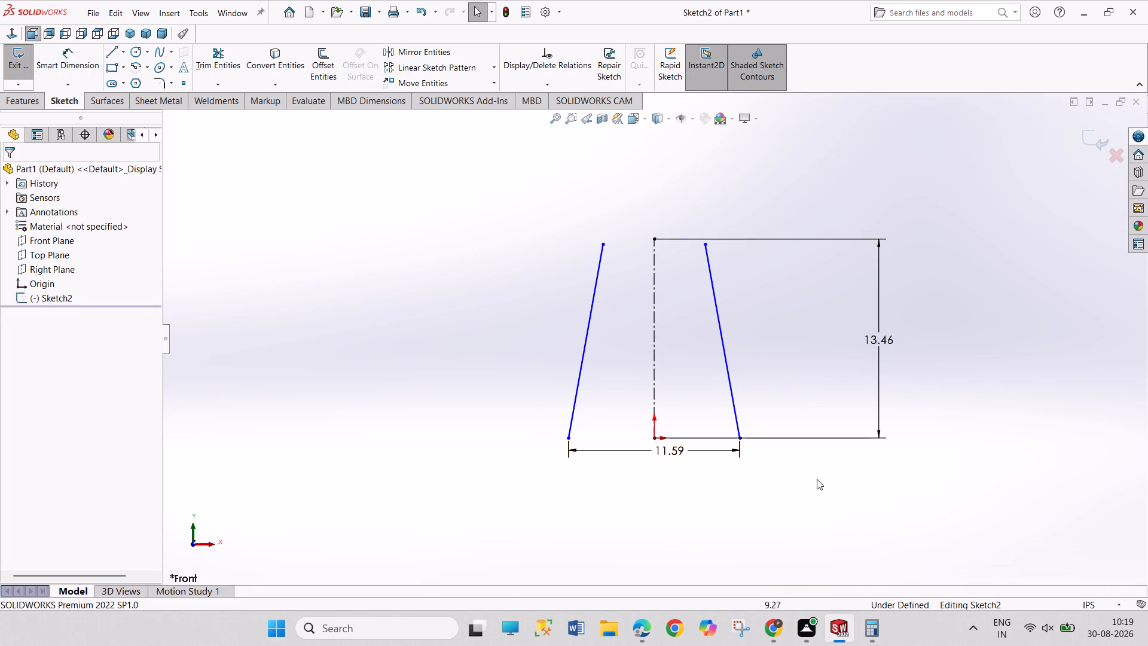
right_click(780, 479)
click(731, 518)
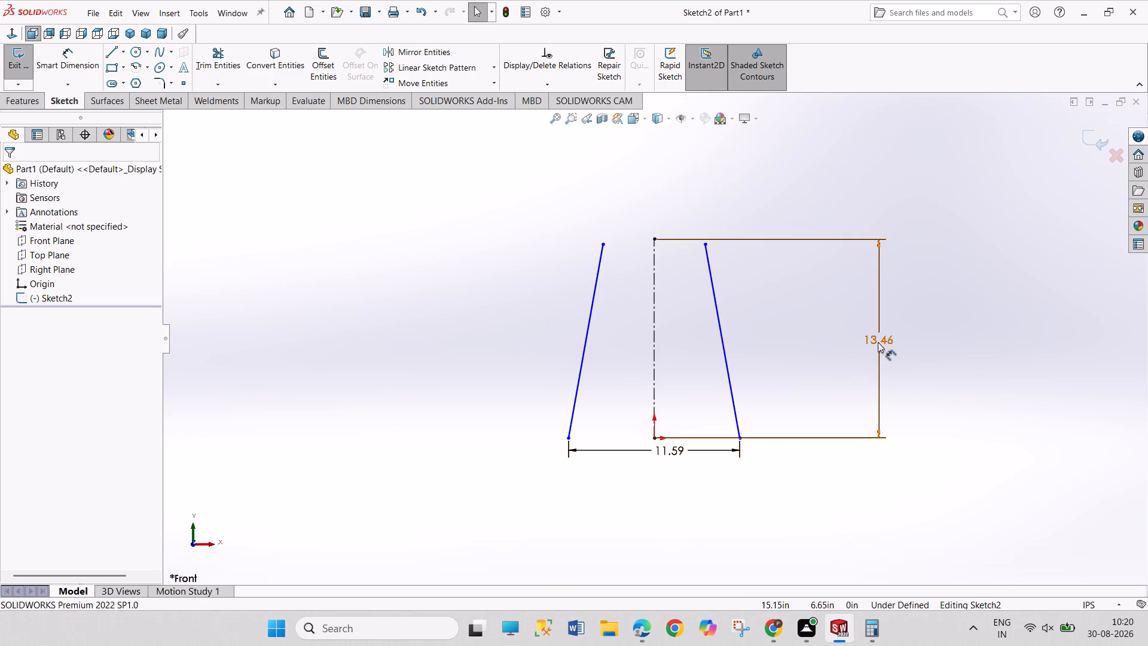
double_click(878, 342)
text(342)
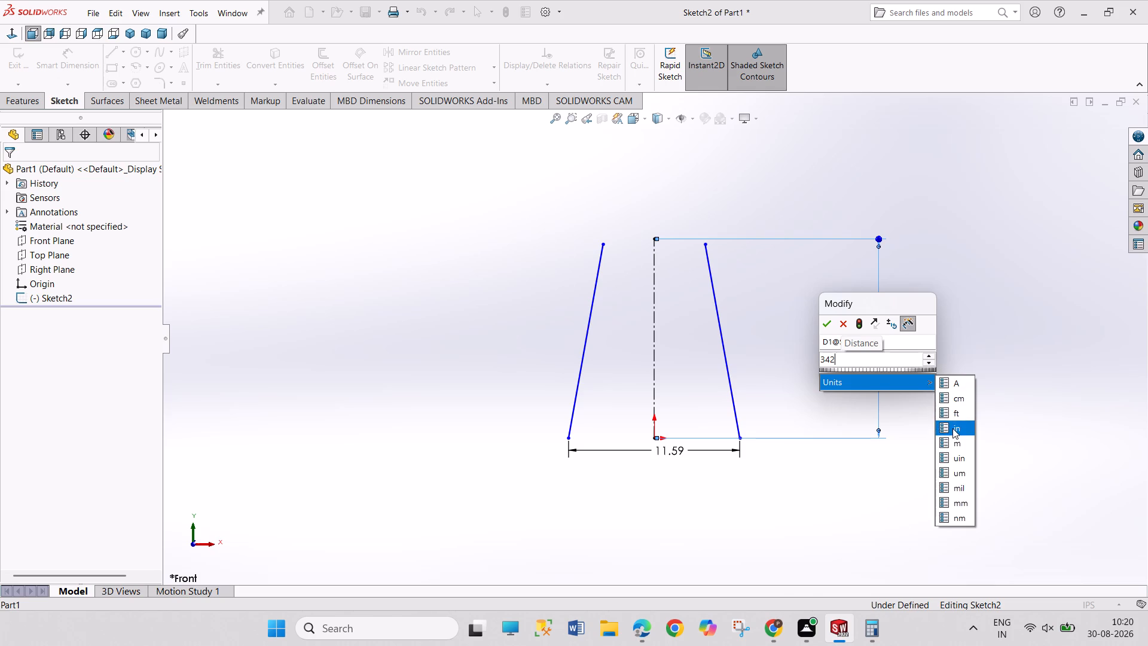
click(952, 428)
click(825, 329)
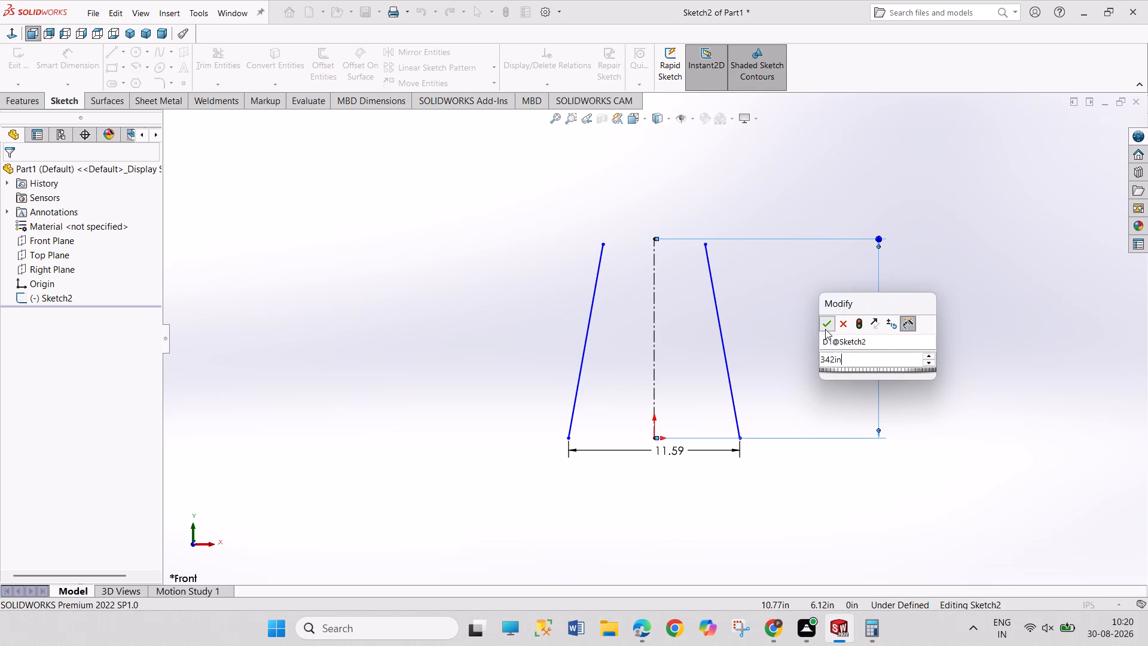
drag(944, 266, 978, 359)
drag(945, 285, 970, 388)
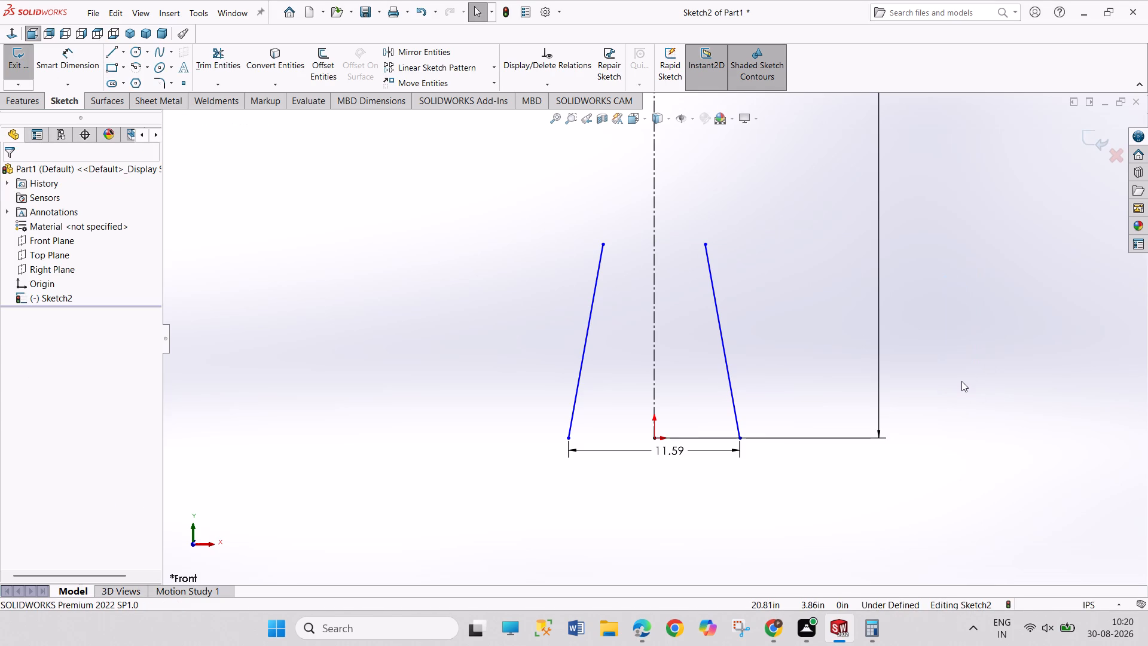
Move the bottom width dimension below and to the left of the two slanted lines.
scroll(961, 381, up, 7)
scroll(753, 319, up, 6)
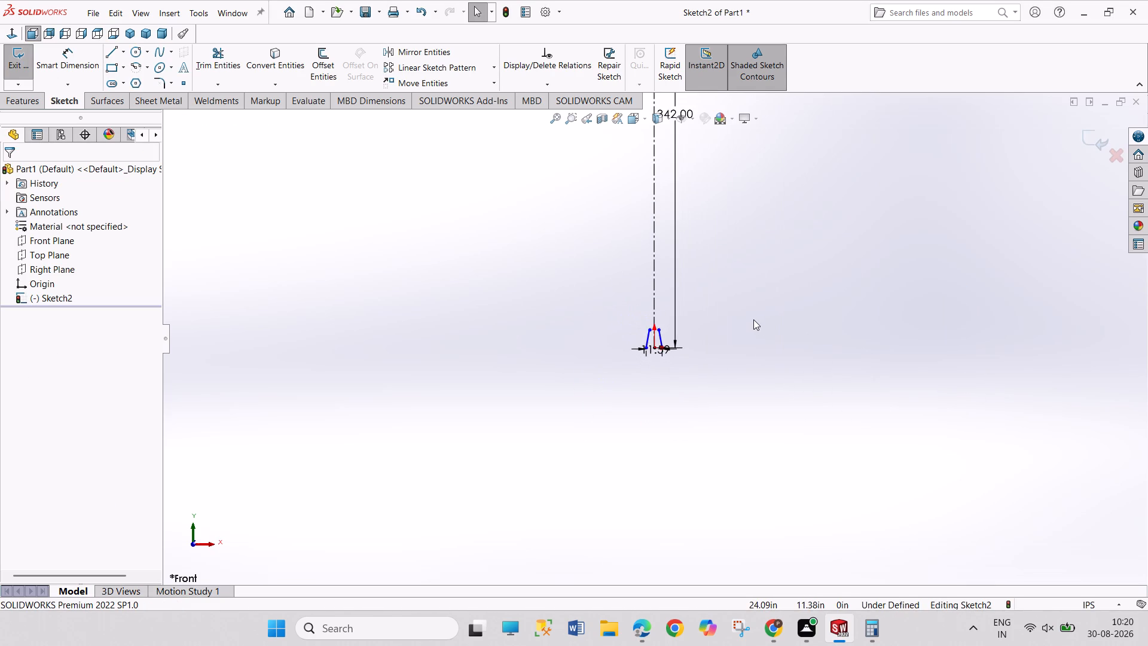
scroll(753, 319, down, 3)
scroll(502, 395, down, 2)
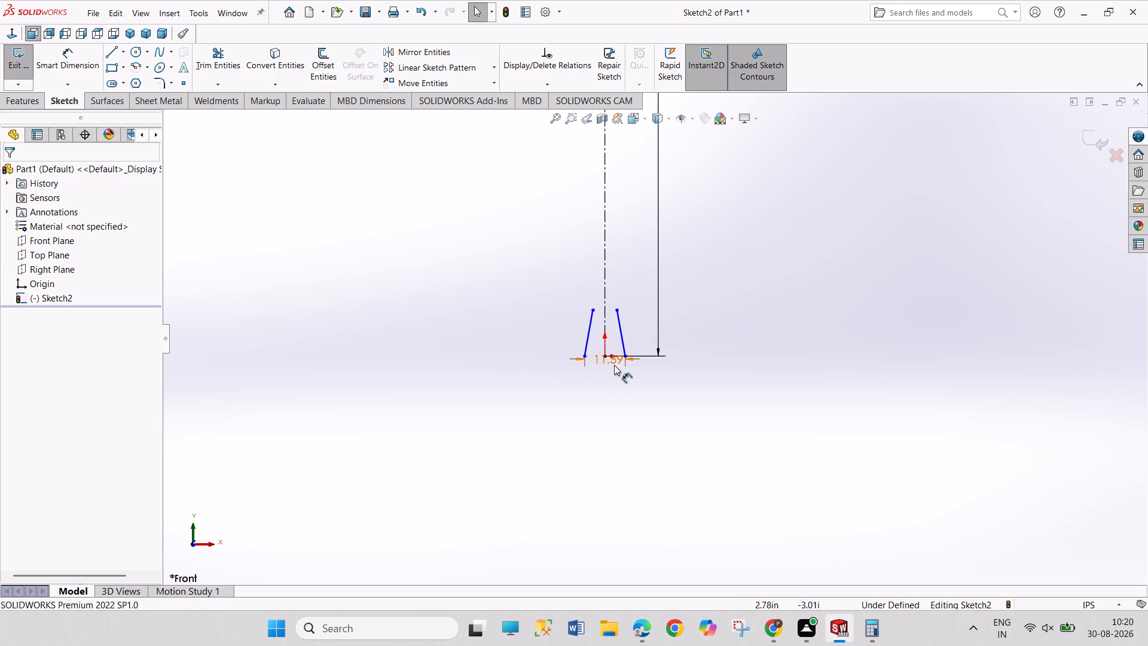
drag(613, 362, 525, 407)
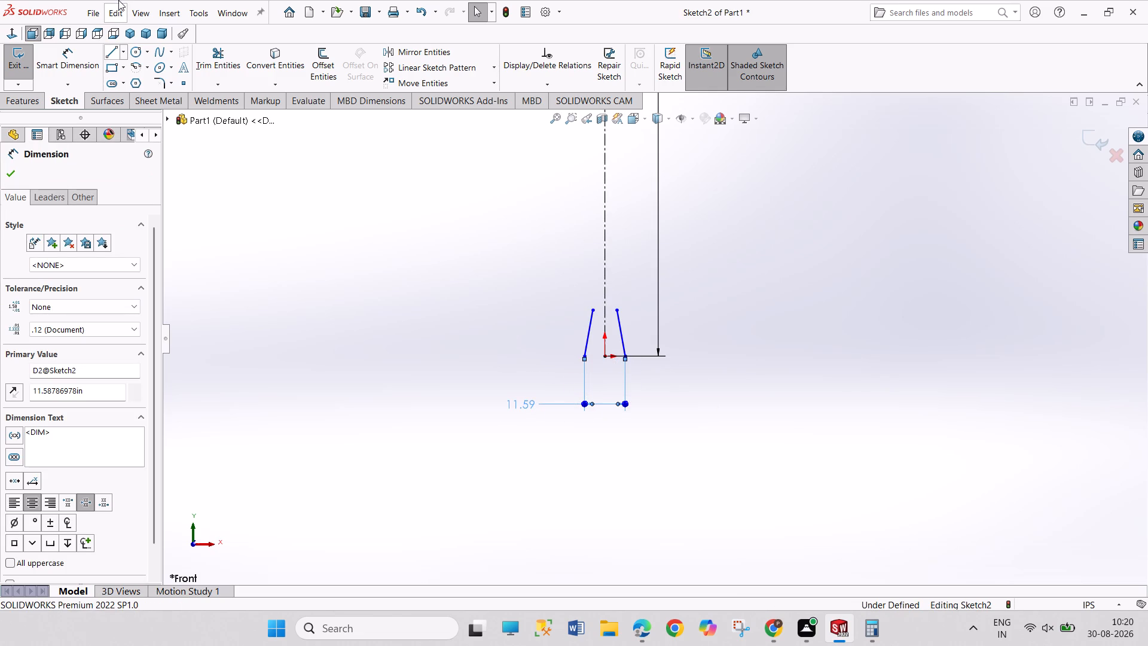
Sketch a corner rectangle about 36.7 in wide and 24.6 in high in the empty area above and left of the slanted lines.
click(107, 67)
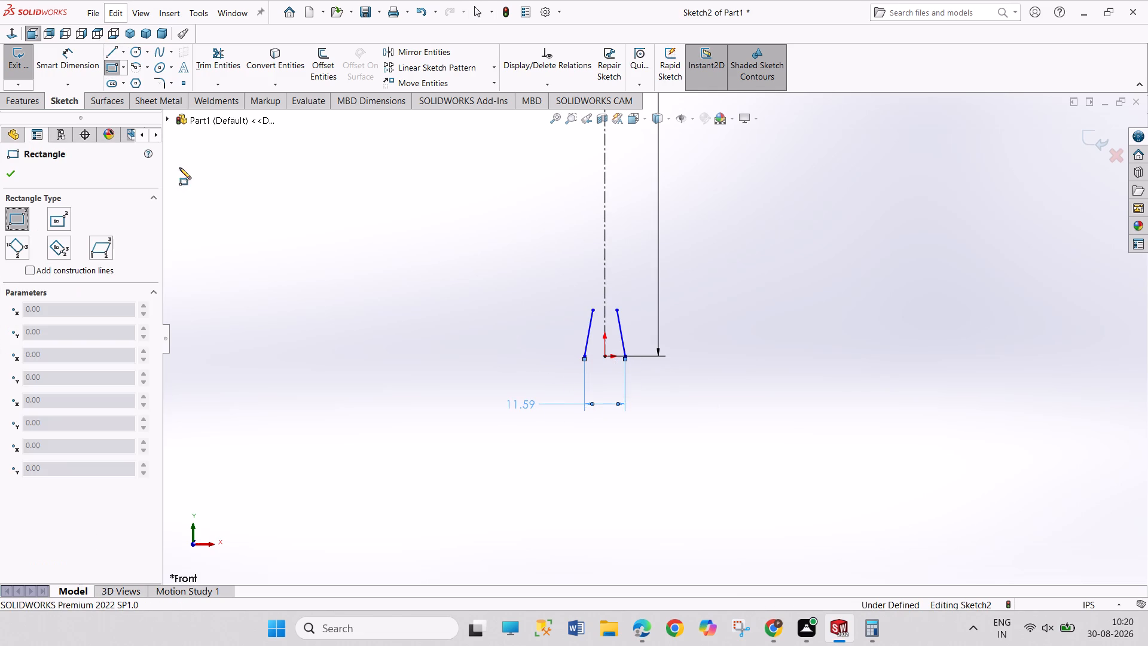
drag(237, 165, 240, 171)
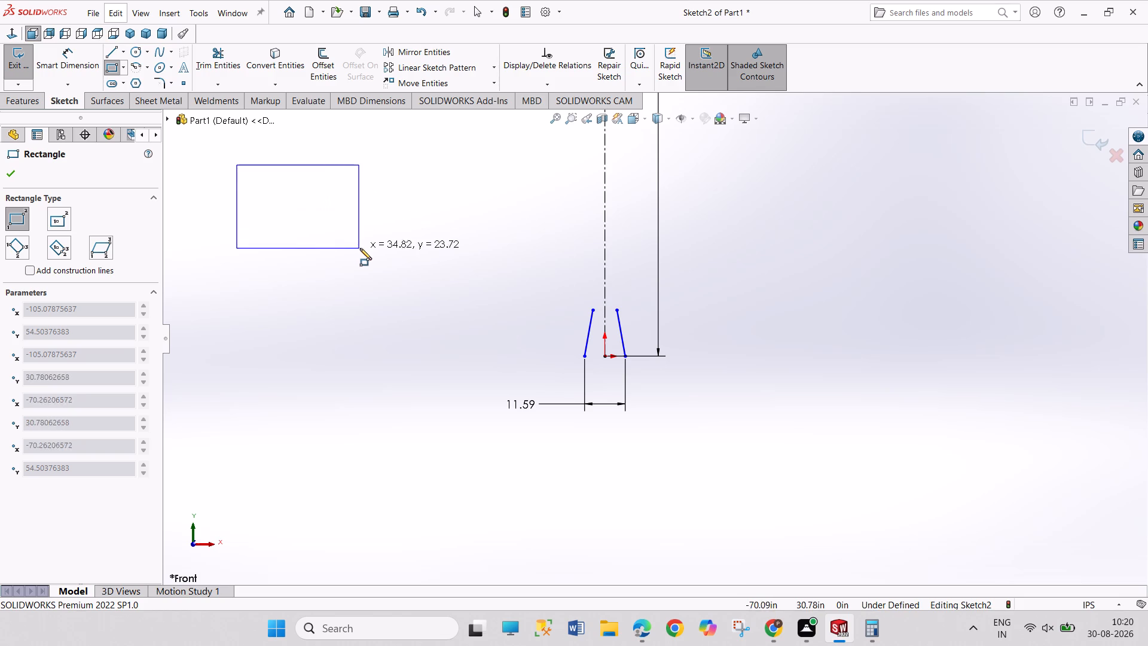
click(365, 251)
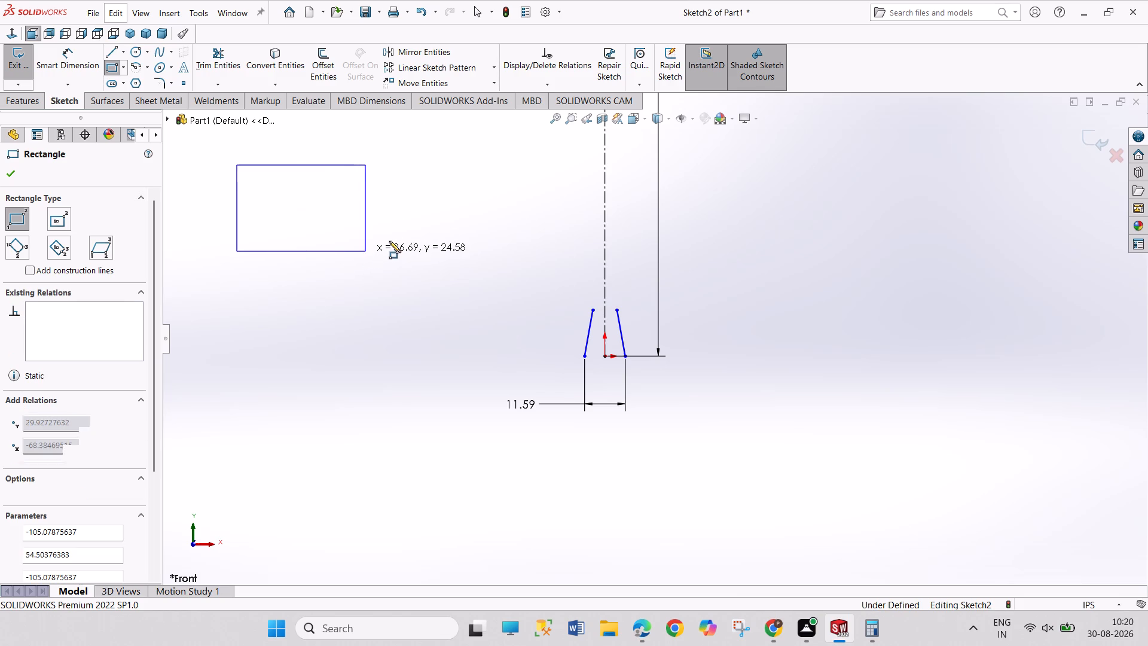
right_click(405, 223)
click(420, 231)
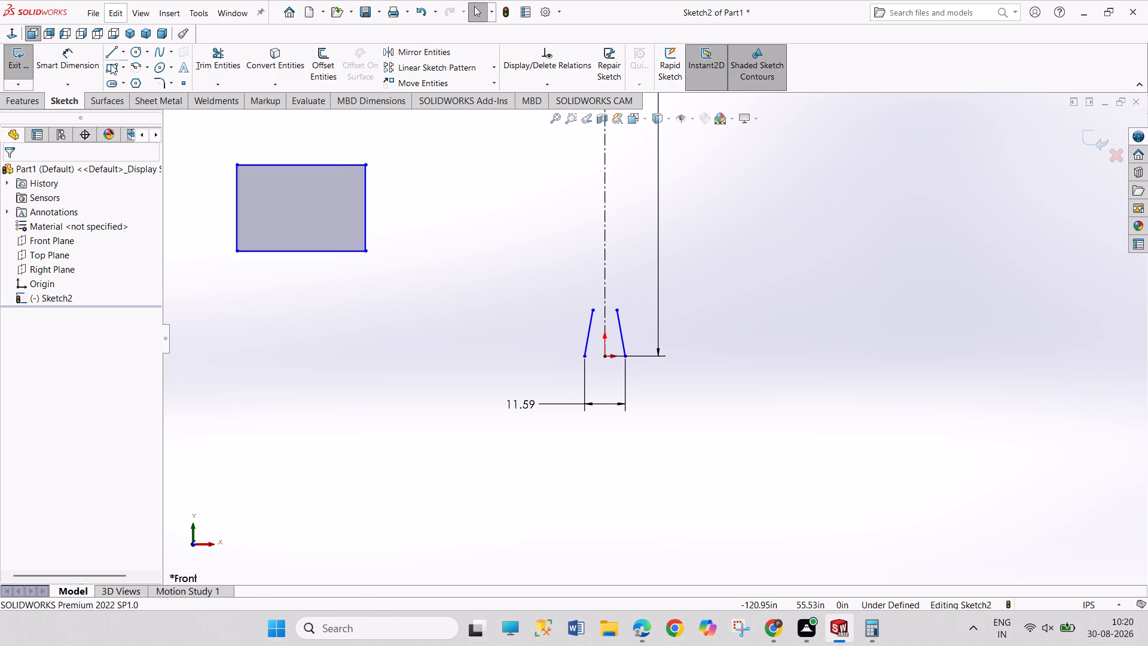
Sketch a second corner rectangle about 21.2 in wide and 24.1 in high below the first, with its base level with the origin.
click(111, 64)
click(236, 272)
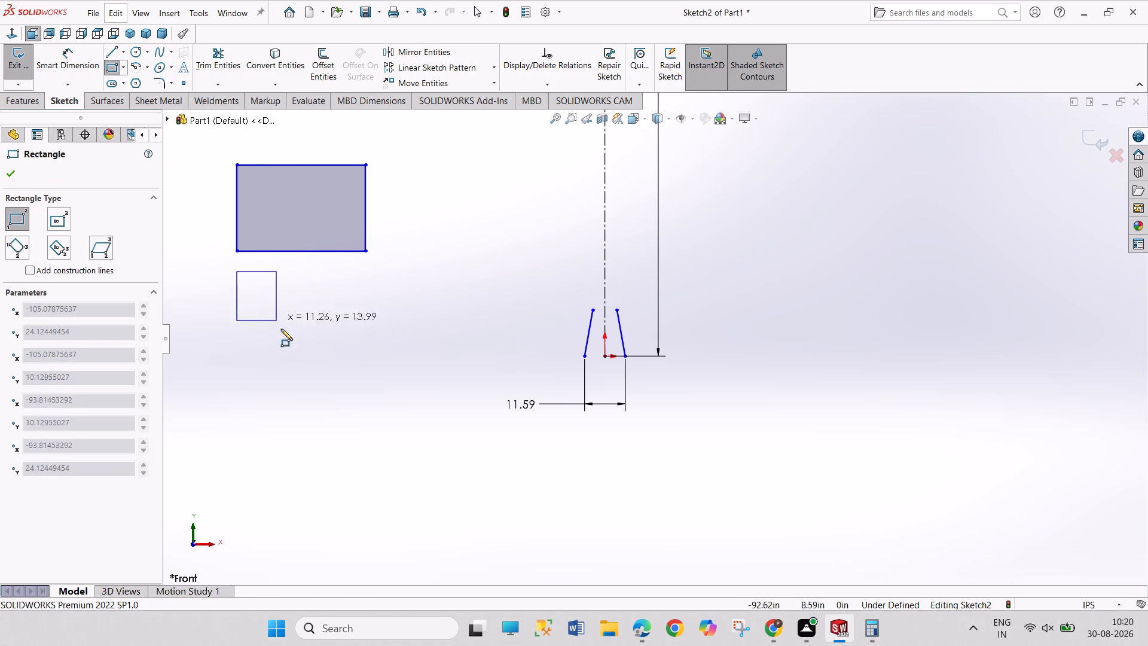
click(312, 357)
Sketch a circle of about 12.1 in radius between the larger rectangle and the vertical centerline.
click(134, 52)
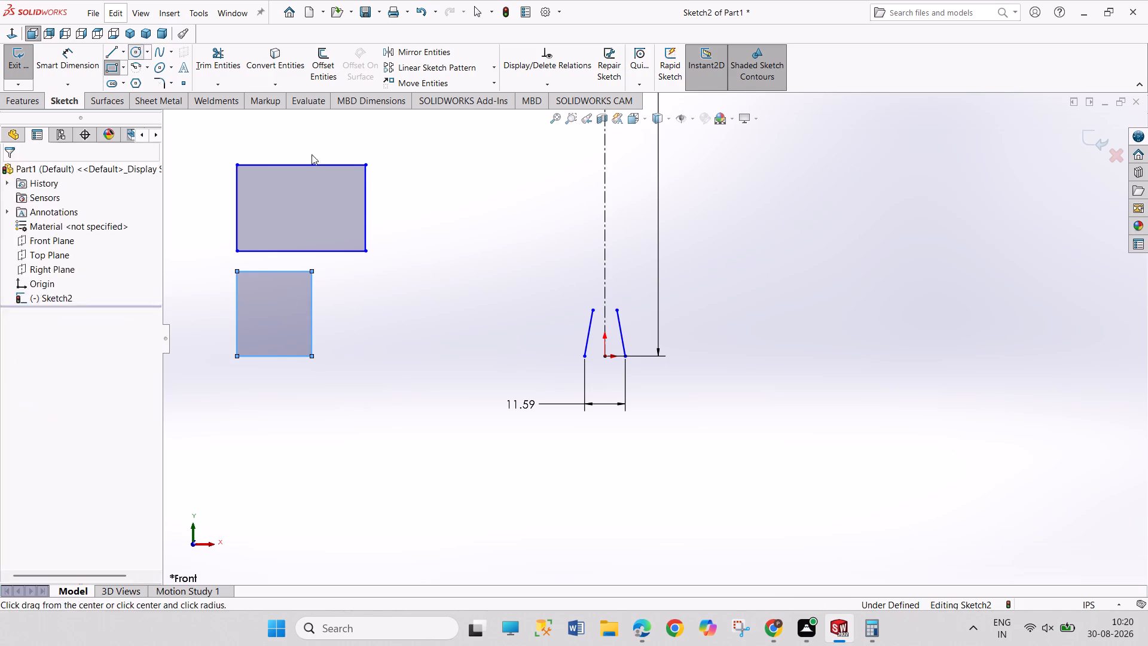
click(445, 212)
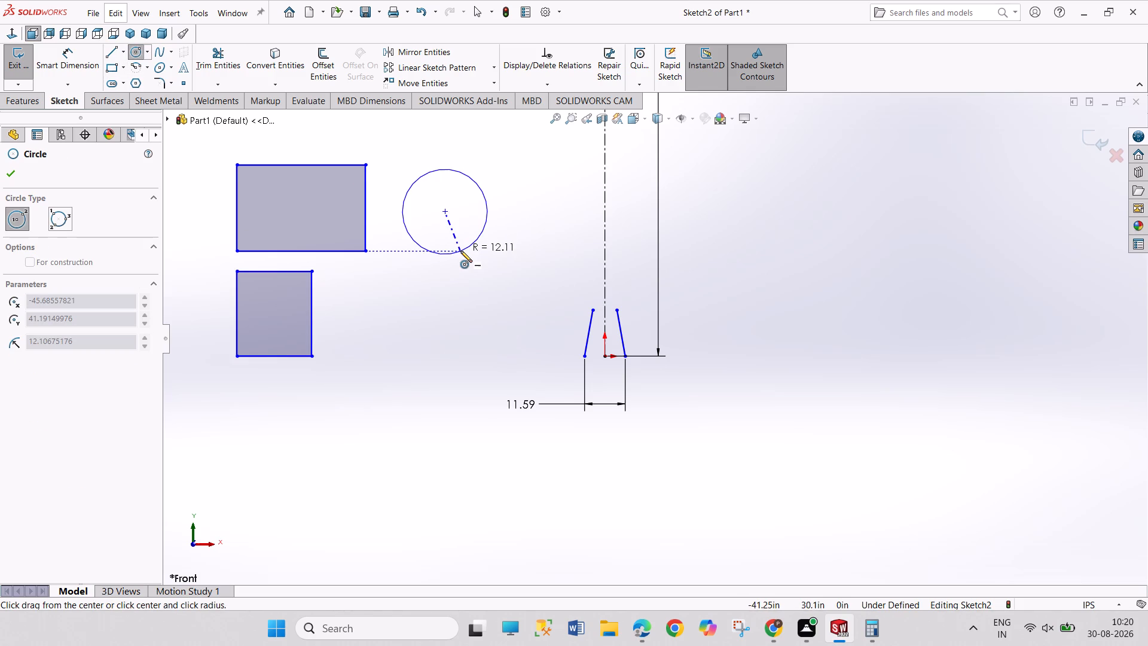
click(460, 251)
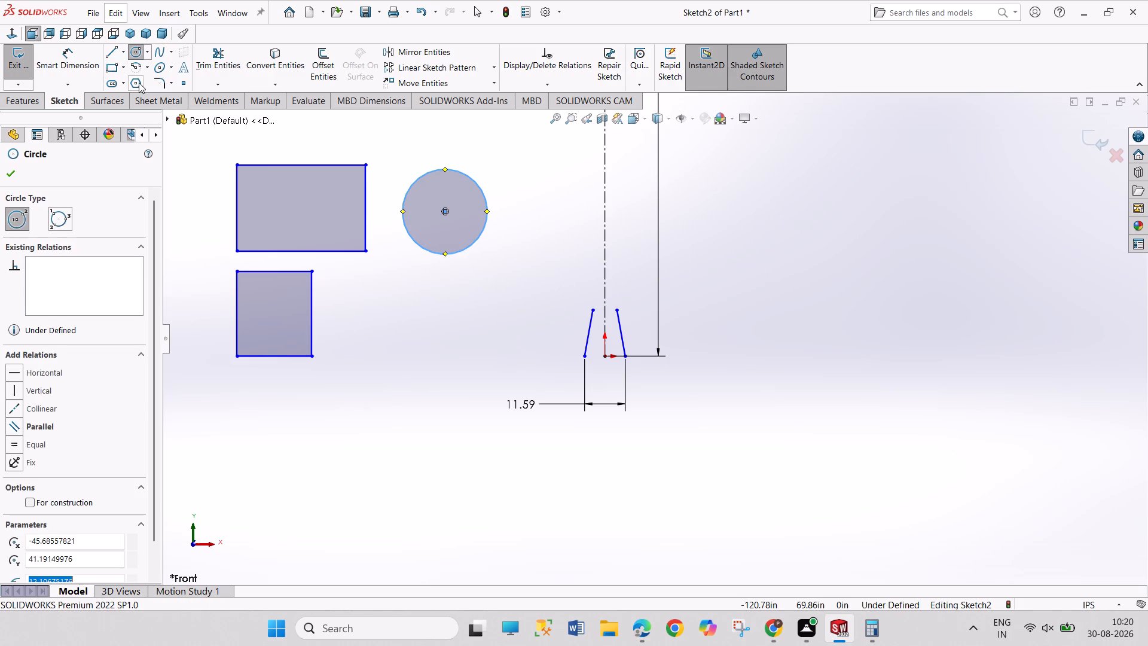
Sketch a six-sided polygon below the circle, using an inscribed circle about 26.7 in in diameter.
click(135, 83)
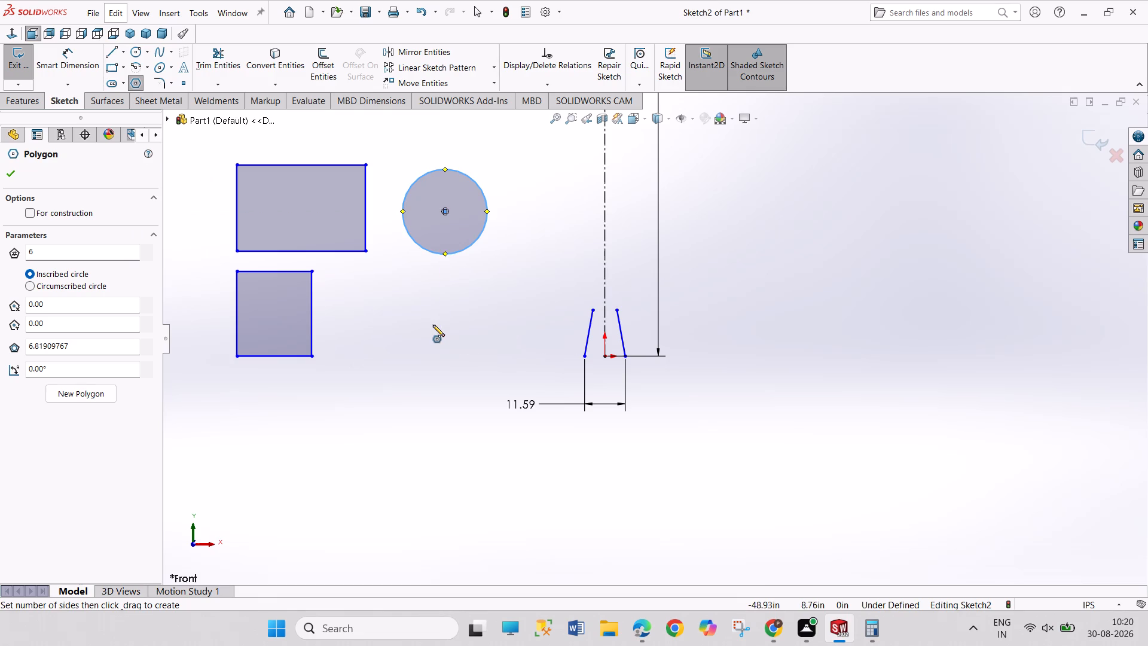
click(432, 323)
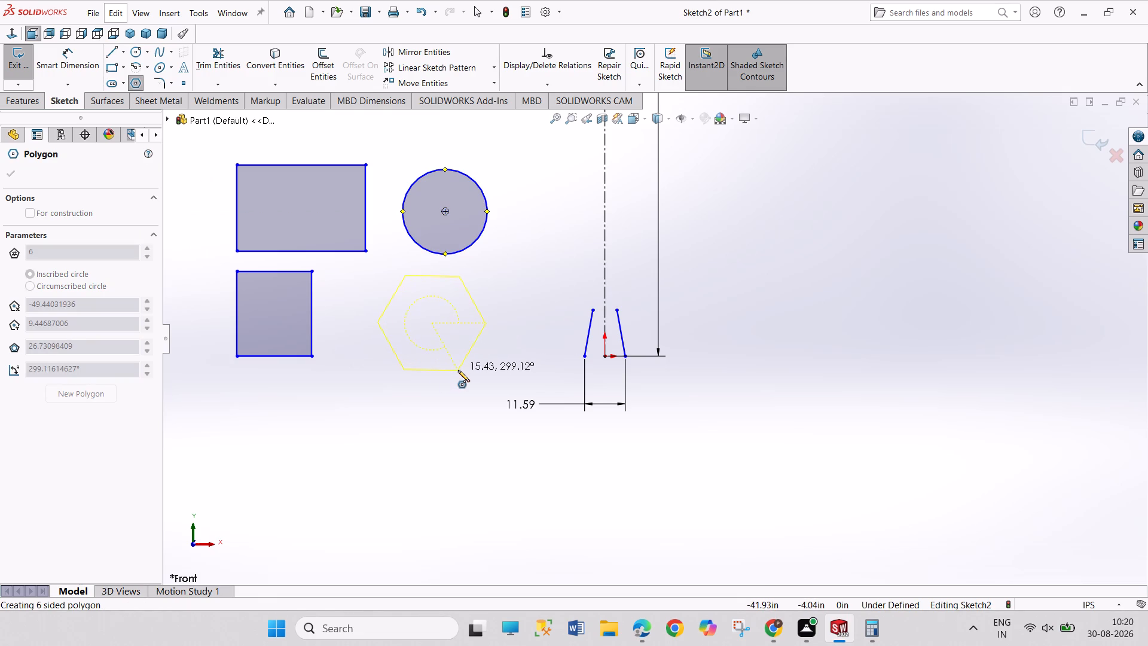
click(458, 370)
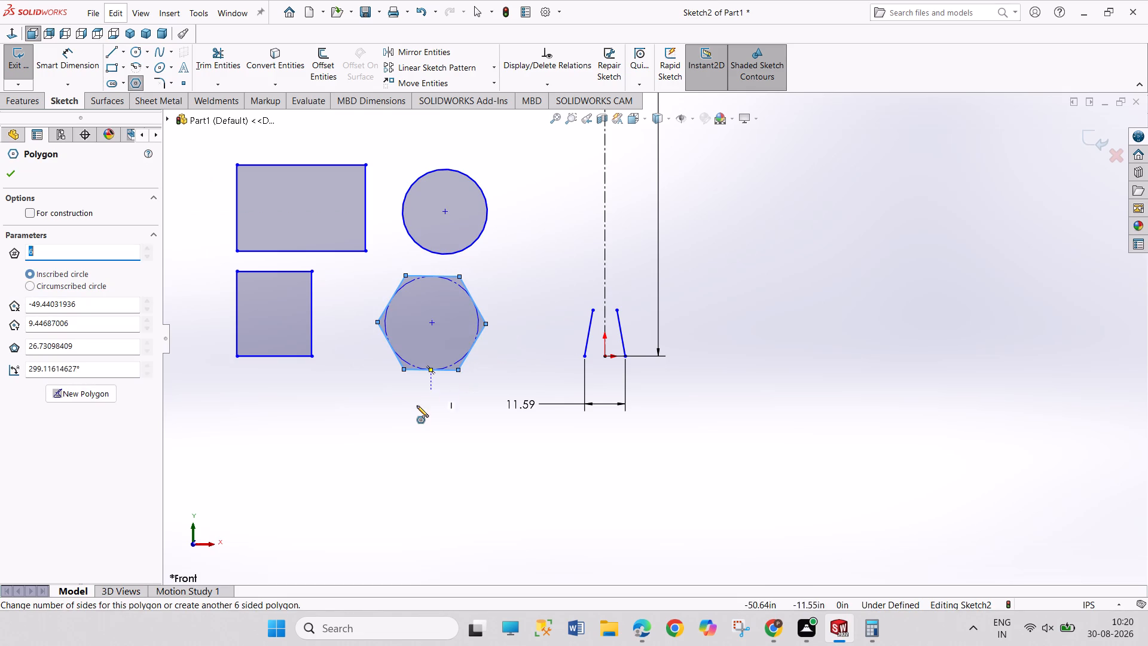
right_click(416, 407)
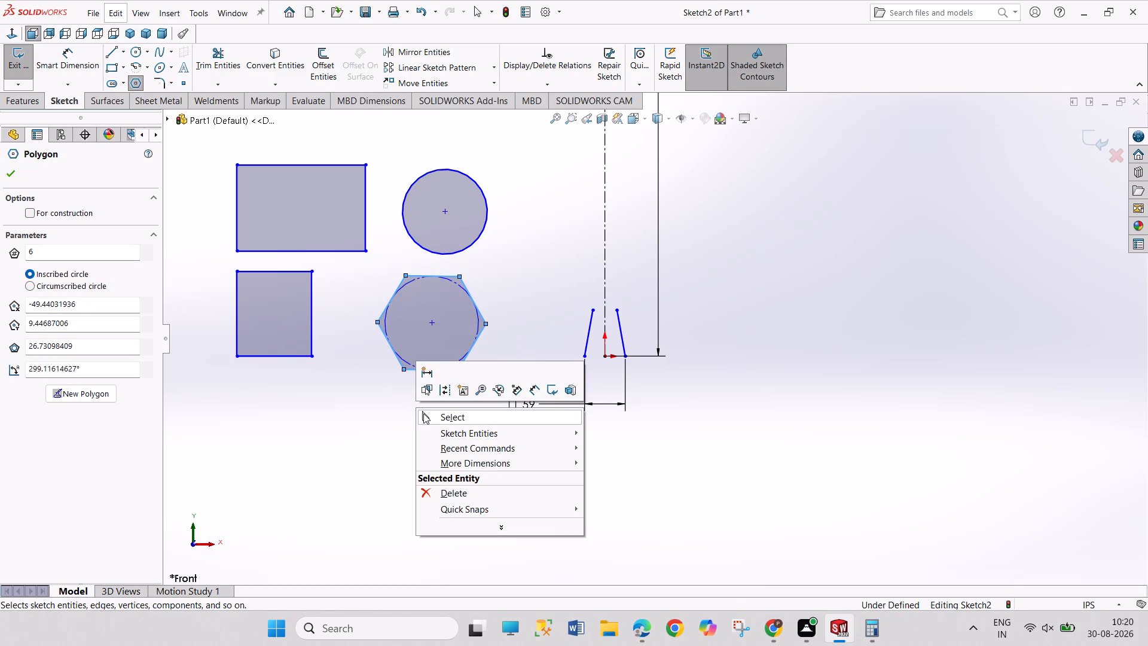
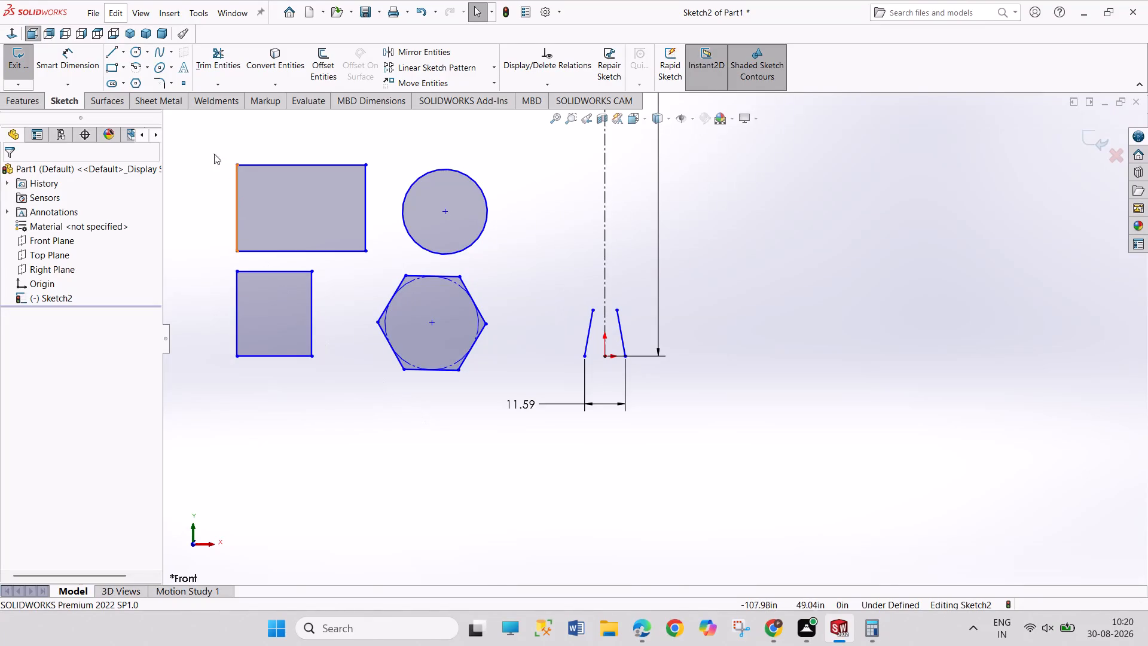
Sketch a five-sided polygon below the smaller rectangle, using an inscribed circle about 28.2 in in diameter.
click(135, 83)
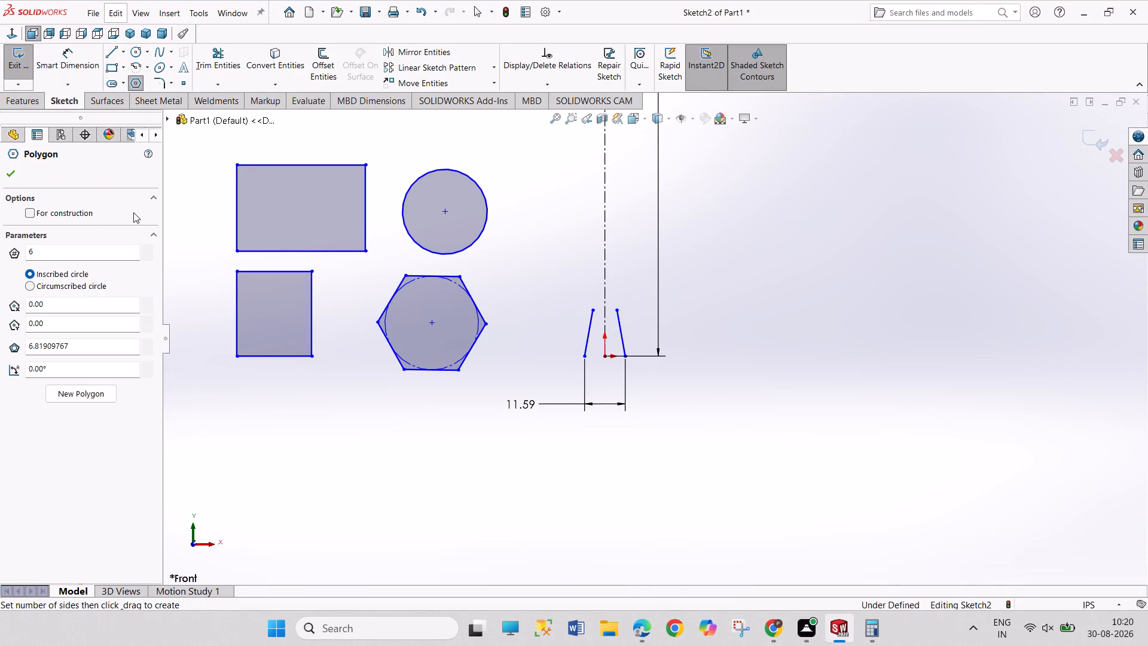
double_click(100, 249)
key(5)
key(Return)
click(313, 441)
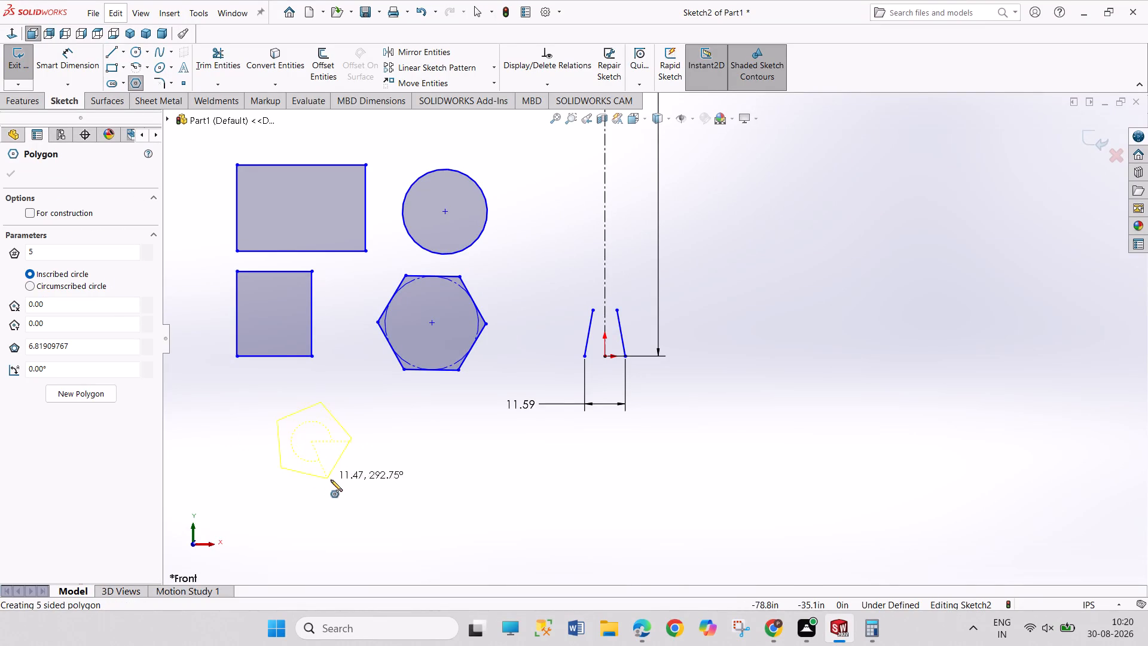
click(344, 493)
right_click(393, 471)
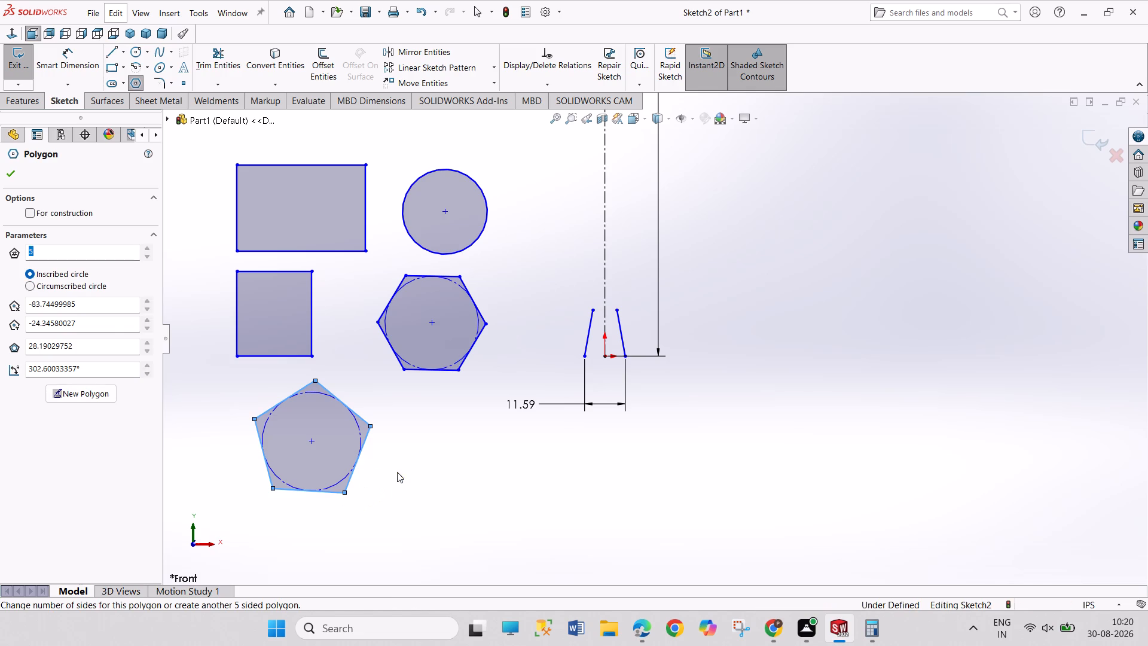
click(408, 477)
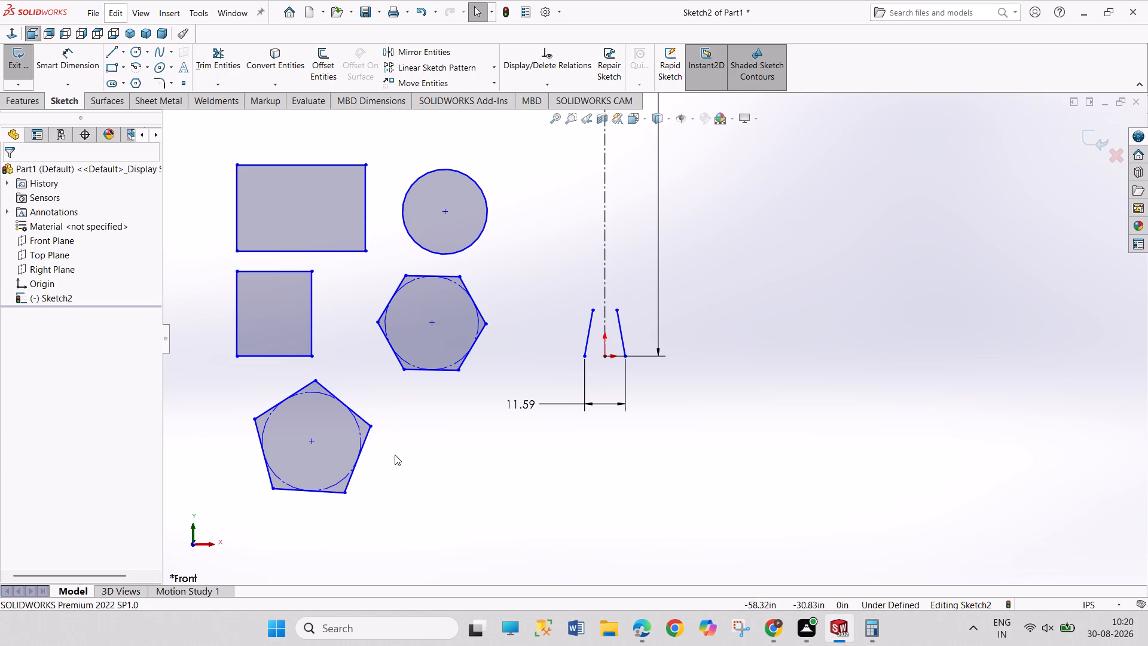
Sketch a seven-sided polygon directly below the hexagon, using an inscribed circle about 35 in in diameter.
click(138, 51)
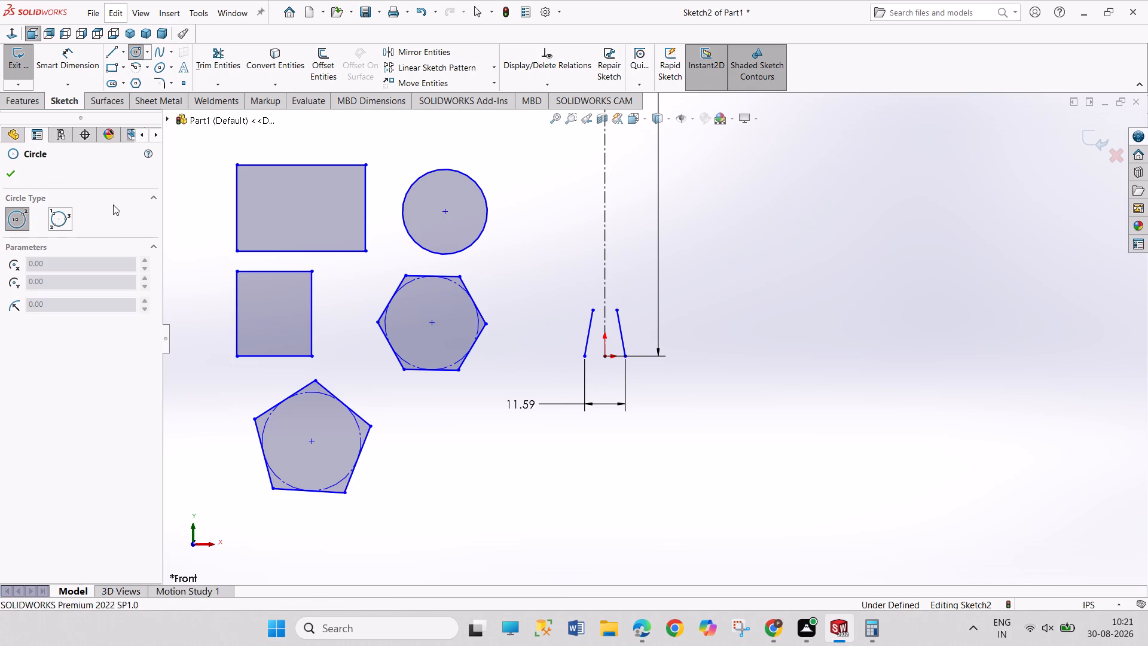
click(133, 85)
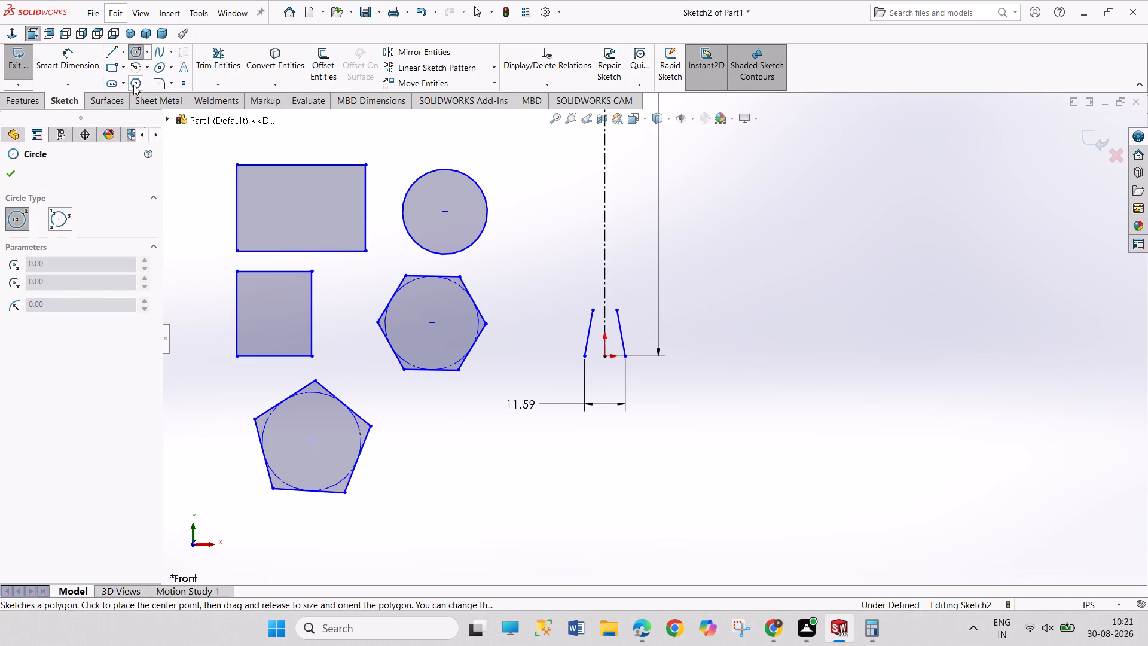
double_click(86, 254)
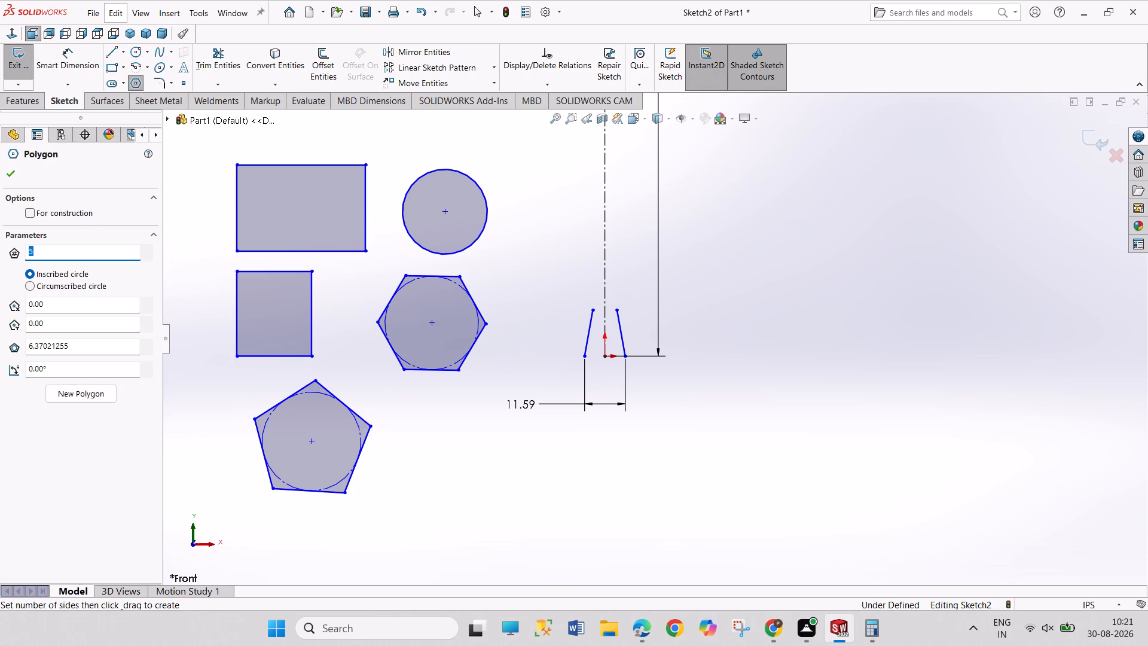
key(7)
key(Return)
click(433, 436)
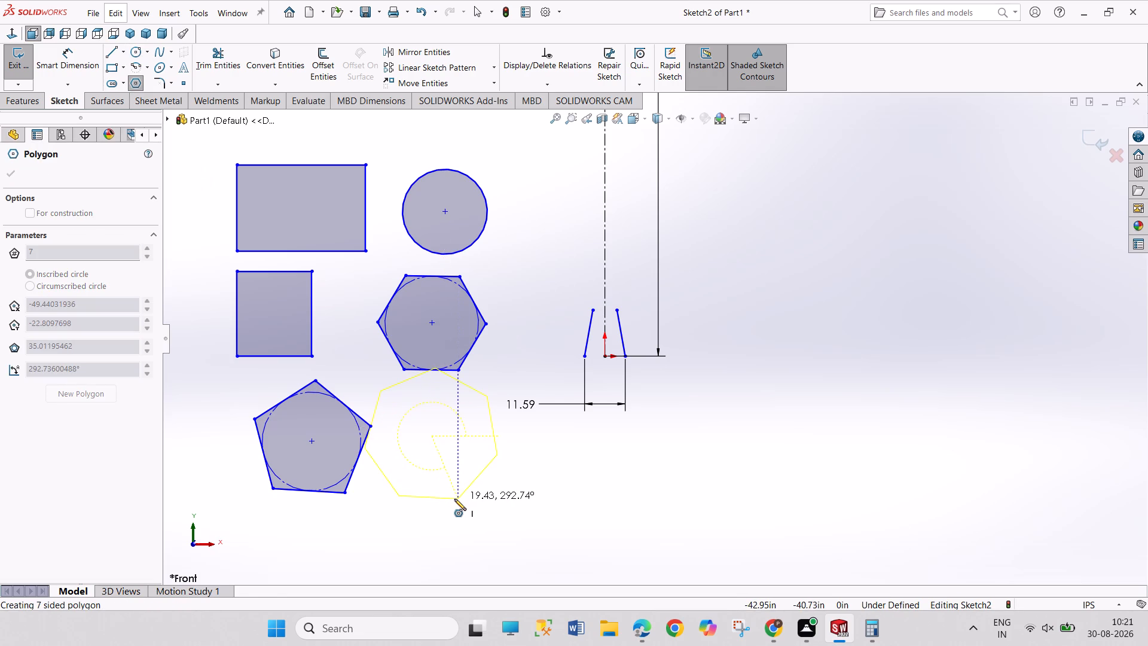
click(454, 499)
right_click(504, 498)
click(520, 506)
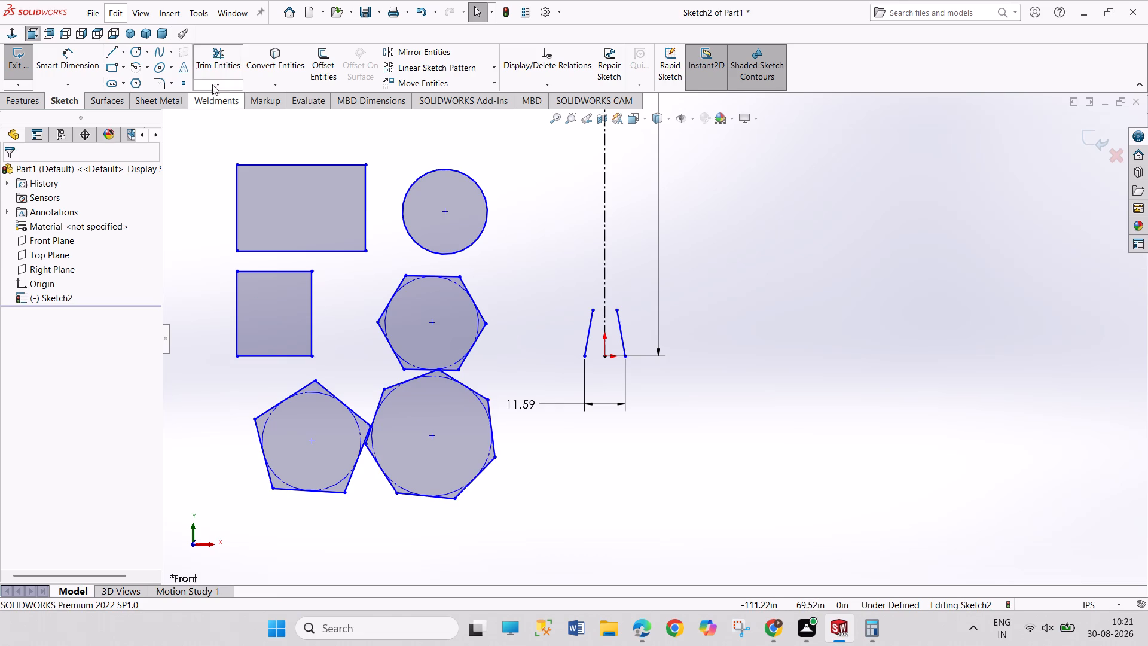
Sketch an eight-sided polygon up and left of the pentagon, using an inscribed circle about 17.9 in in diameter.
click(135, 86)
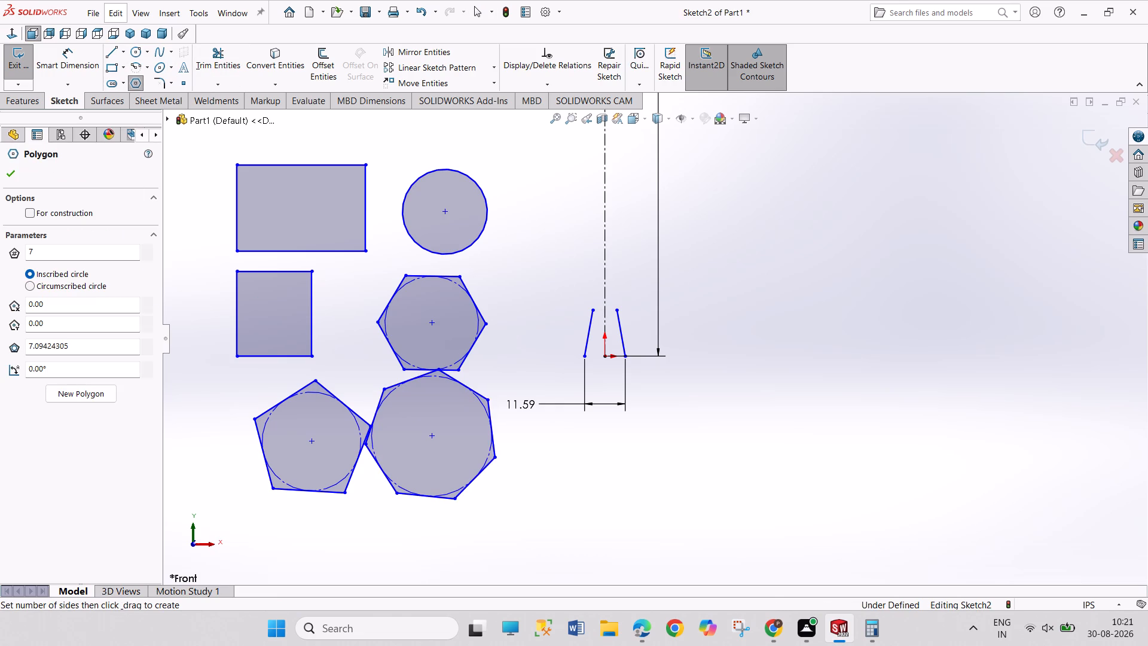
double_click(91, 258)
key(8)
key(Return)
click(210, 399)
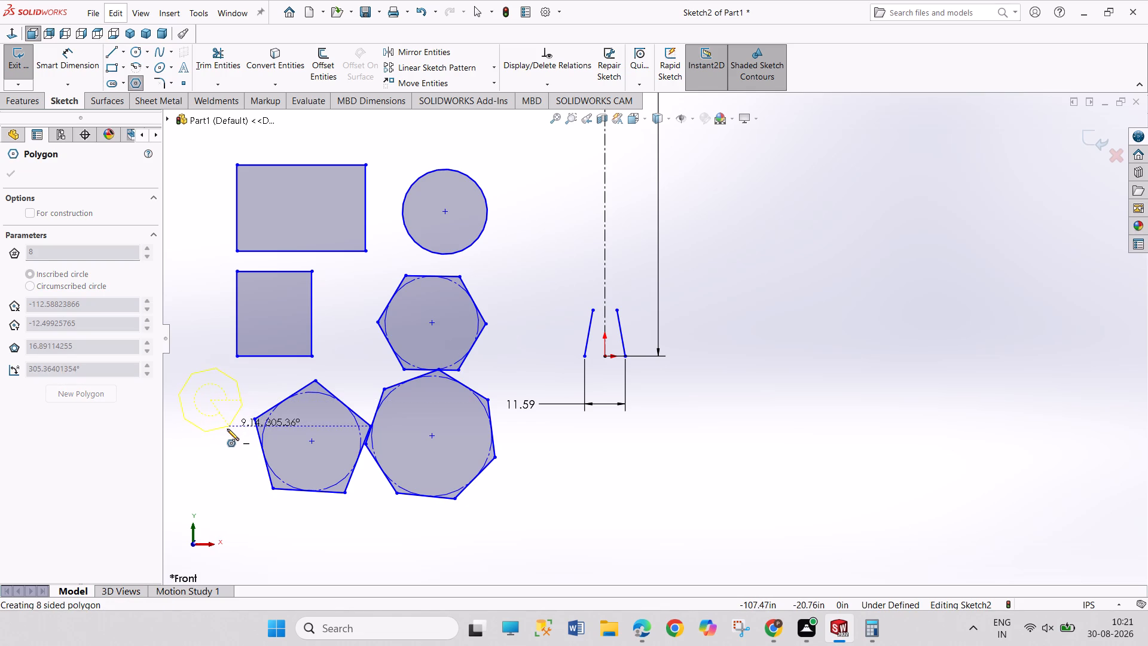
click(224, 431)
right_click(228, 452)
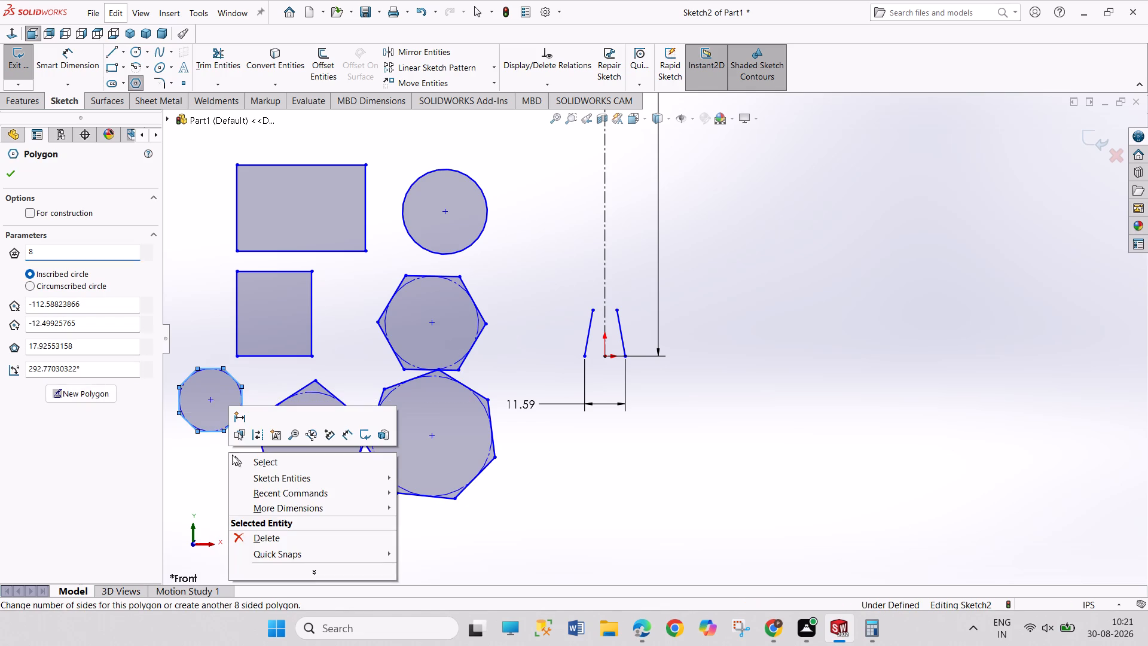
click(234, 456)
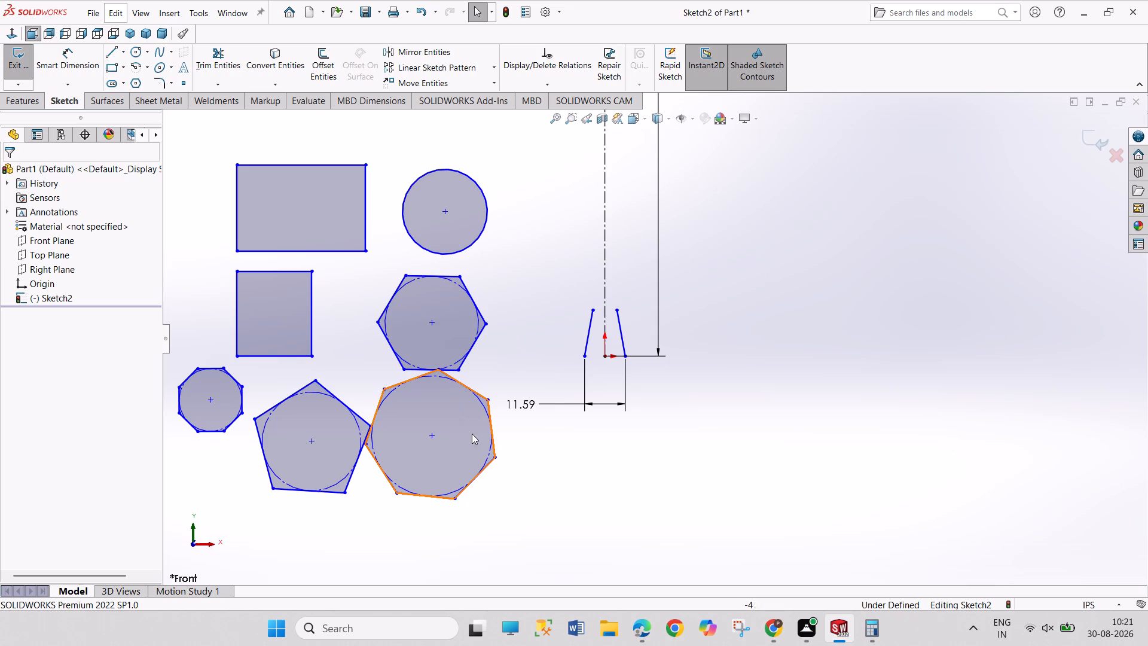
Delete both rectangles, the circle and all the polygons, together with the width dimension below the slanted lines.
drag(541, 158, 398, 481)
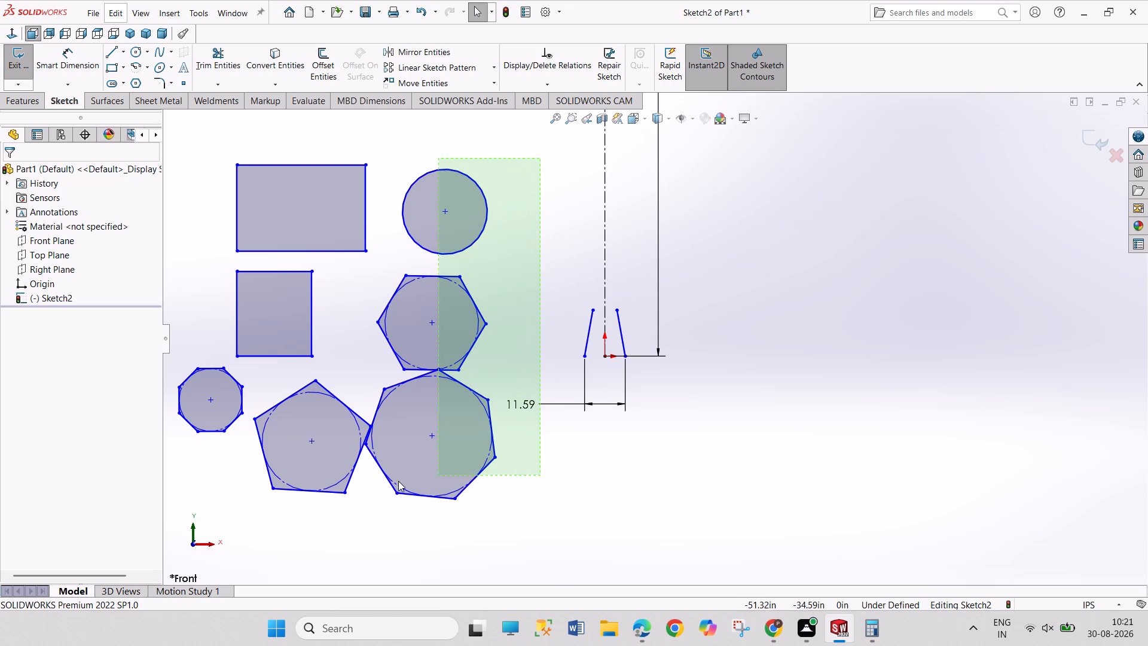
drag(398, 481, 164, 514)
key(Home)
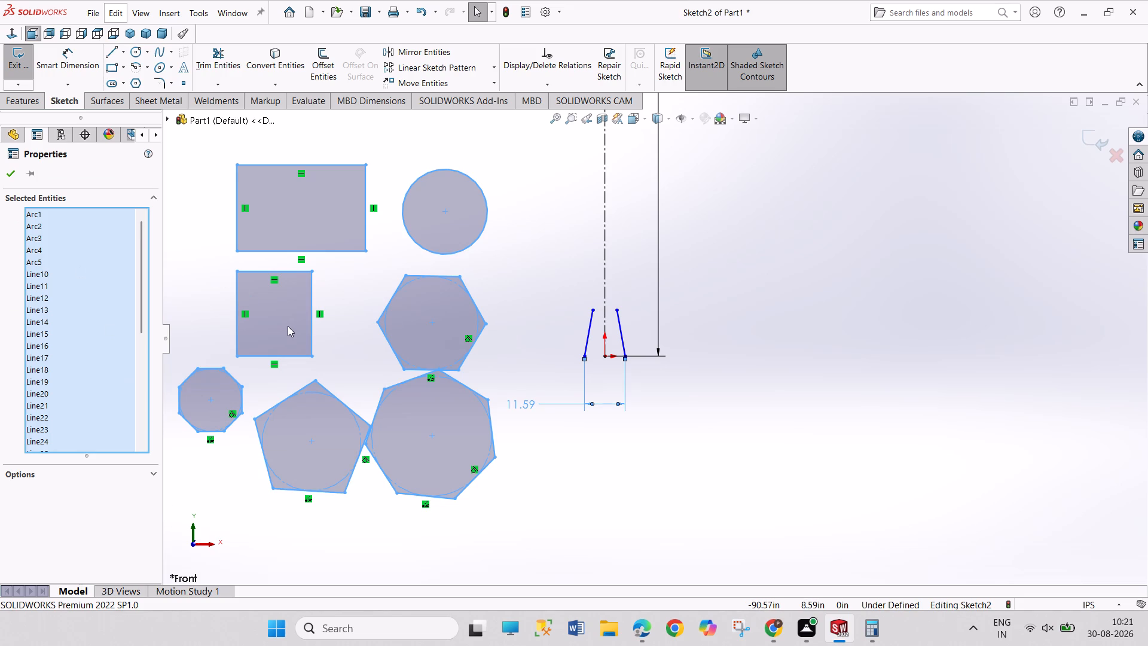
key(Delete)
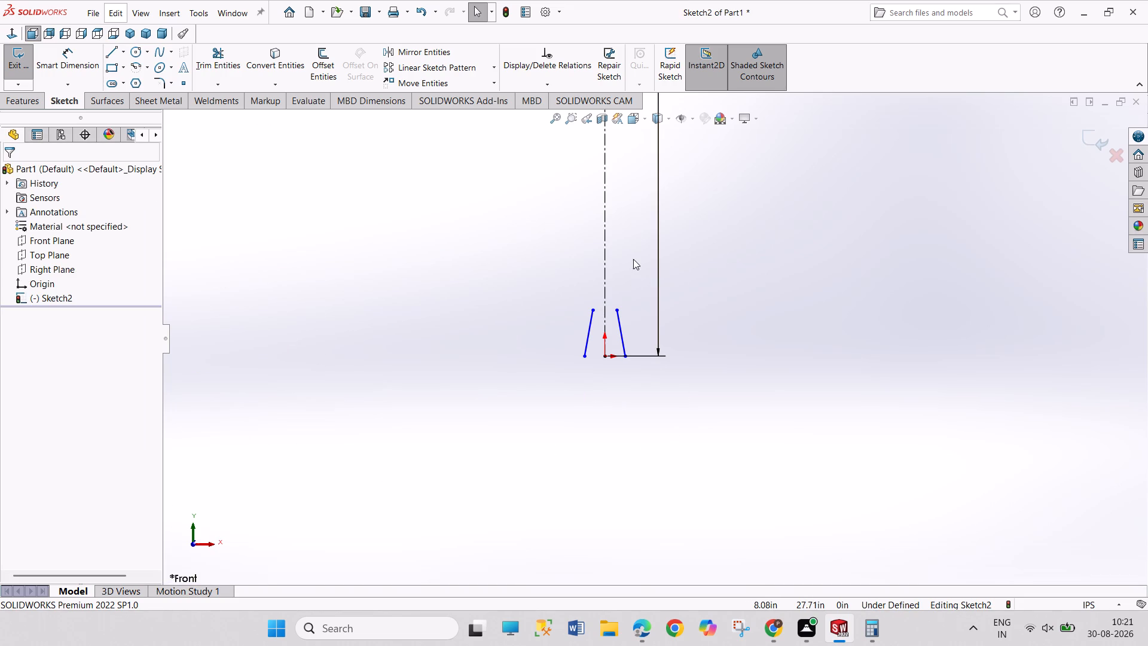
Dimension the horizontal distance between the lower endpoints of the two slanted lines as 86 7/8 in.
scroll(633, 259, up, 3)
scroll(648, 307, down, 2)
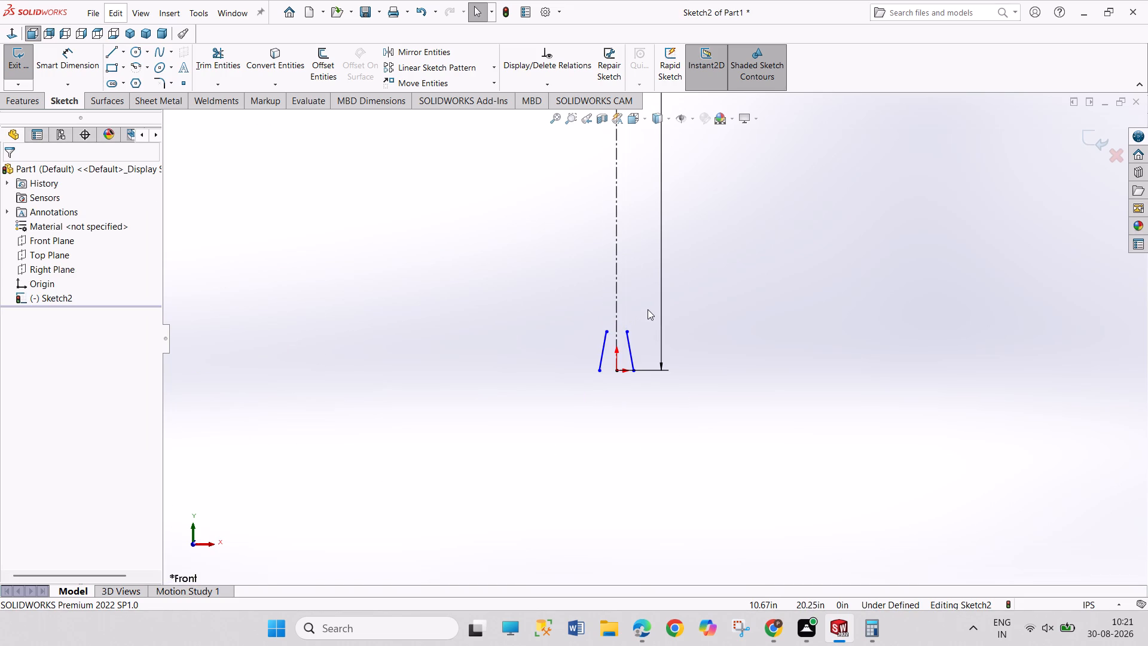
right_drag(638, 458, 613, 357)
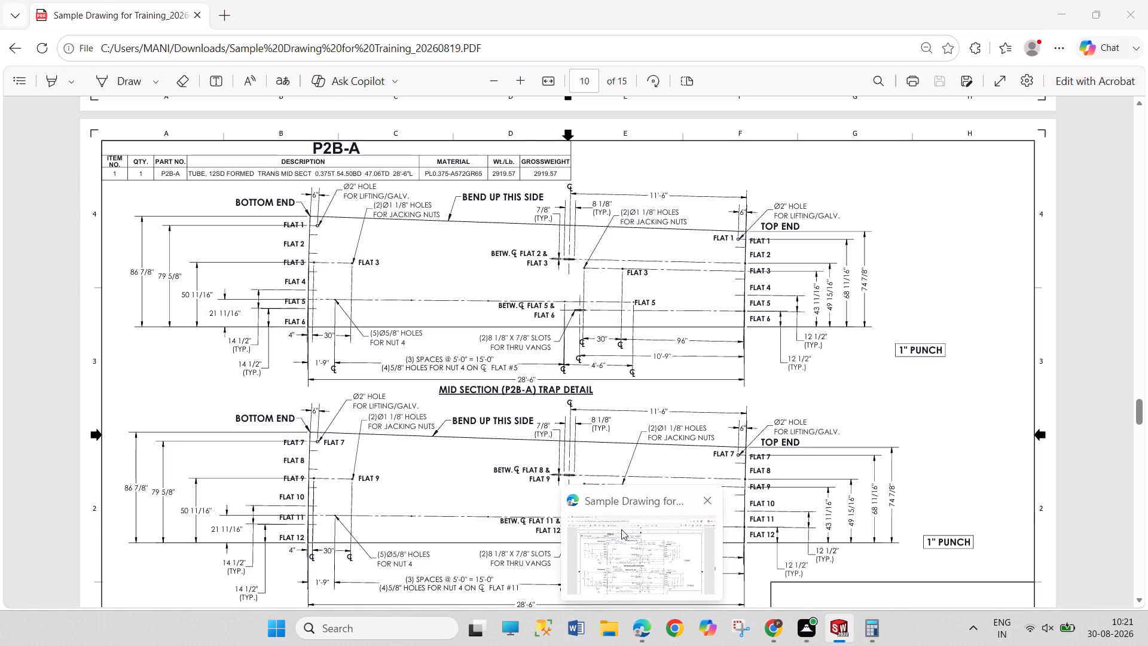
click(597, 372)
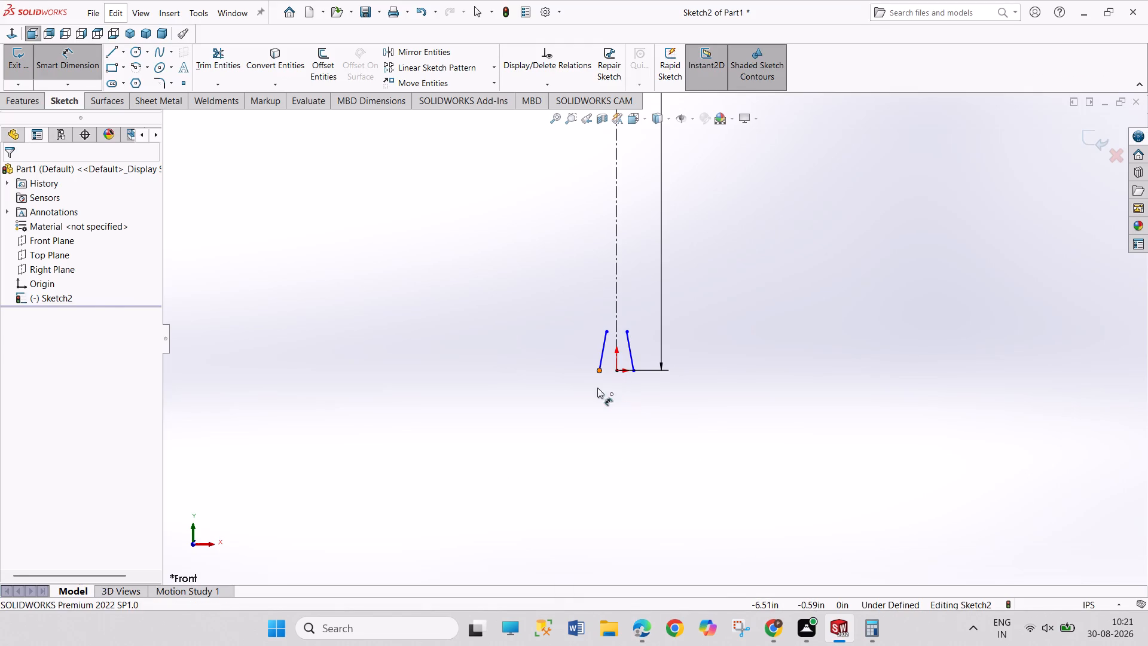
click(635, 371)
click(706, 423)
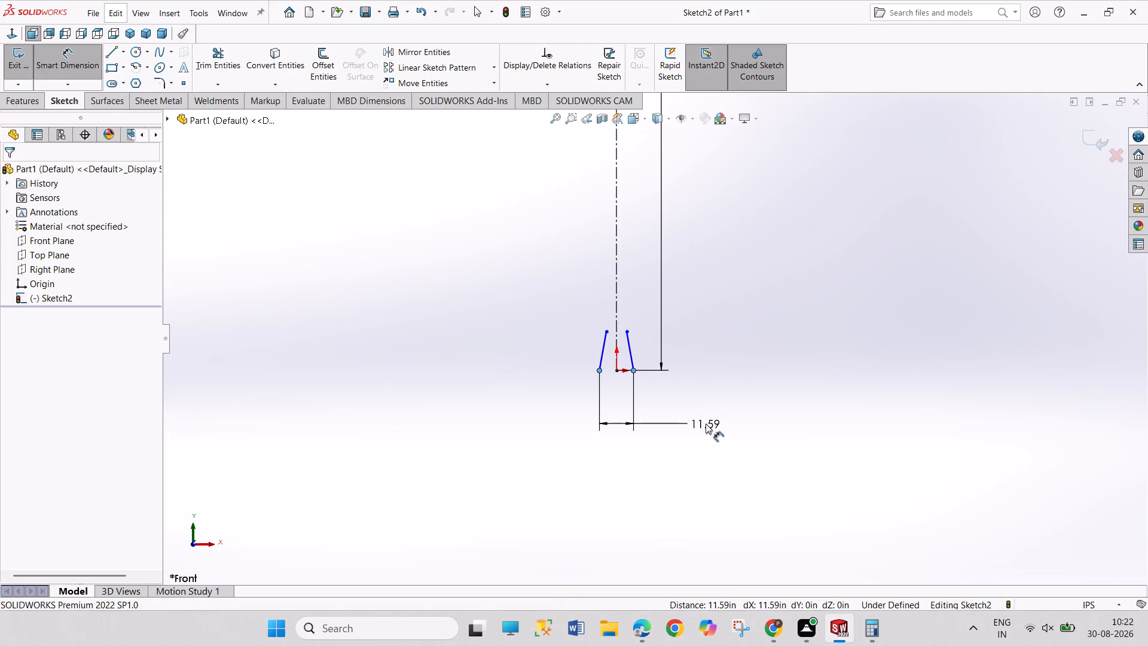
text(86 7/8)
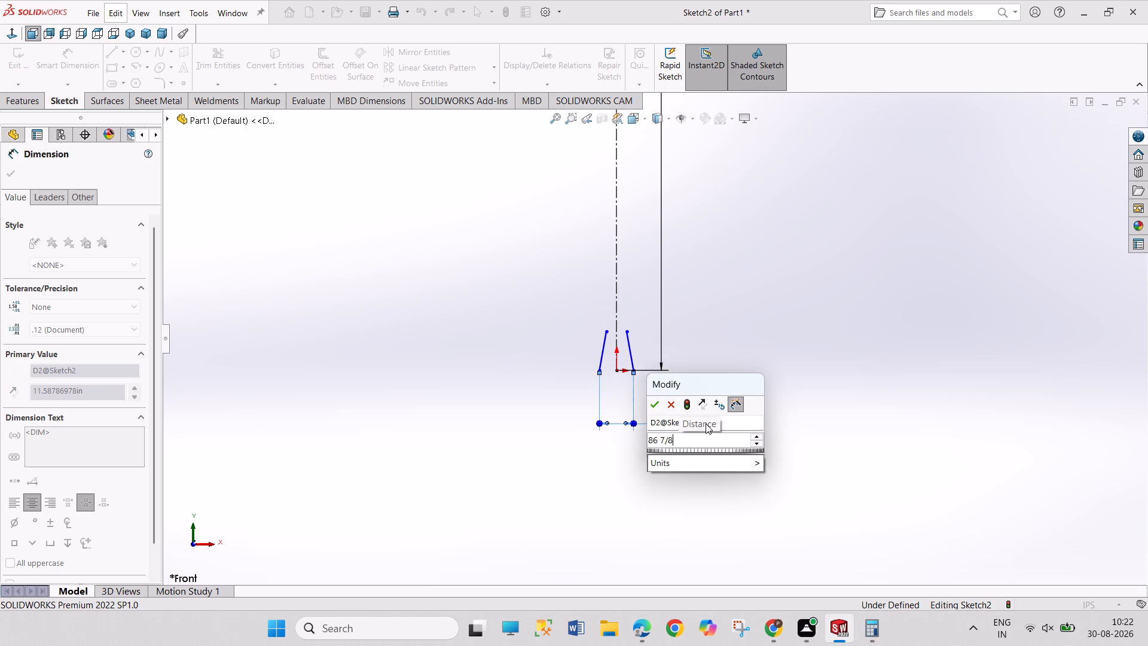
click(771, 511)
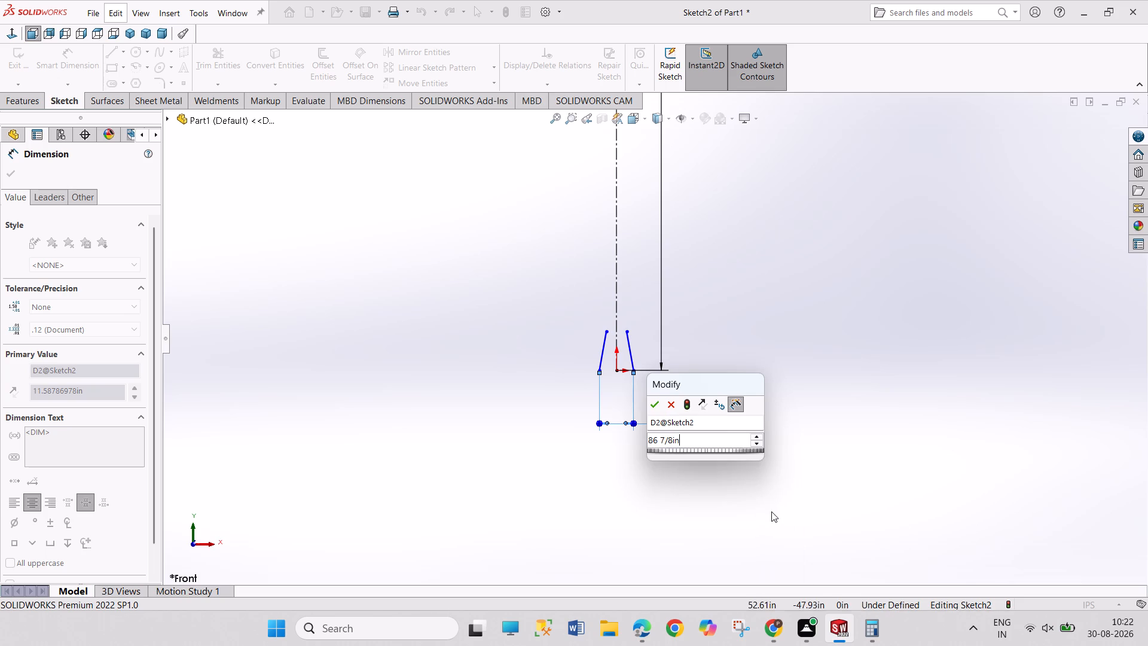
click(651, 409)
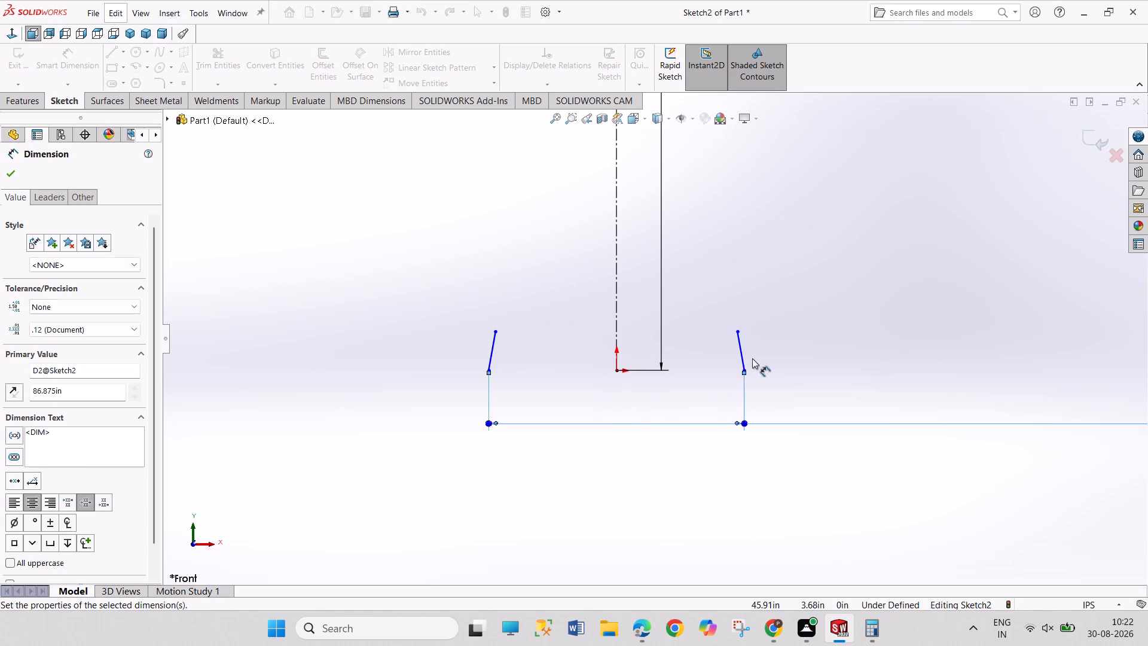
right_click(802, 356)
click(812, 394)
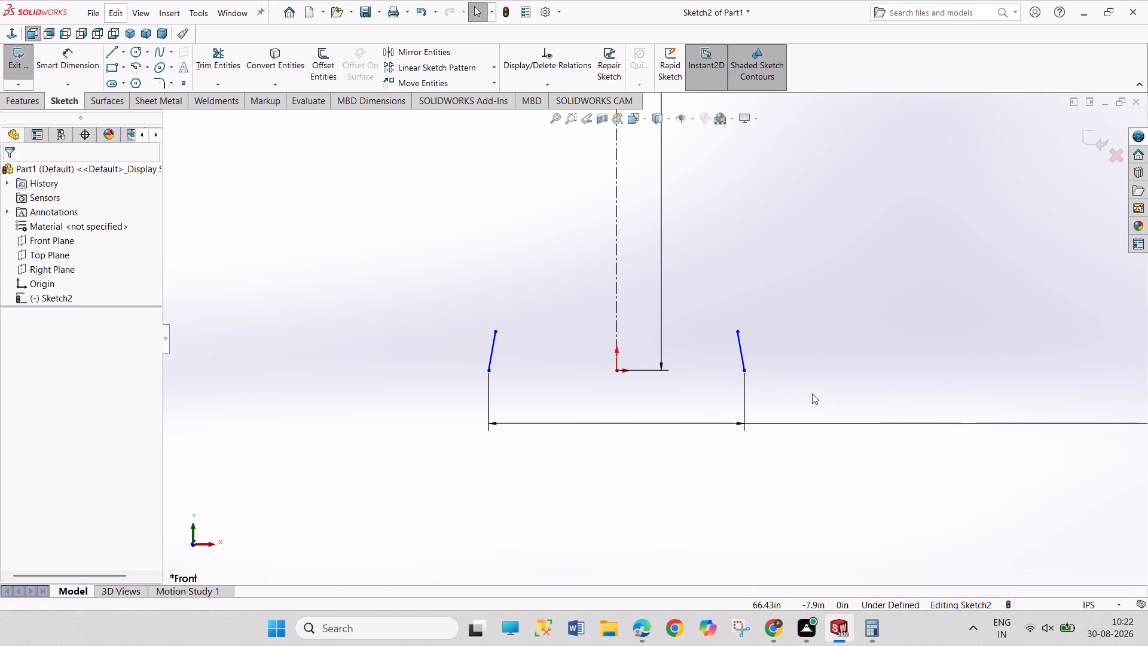
Sketch a horizontal base line joining the lower endpoints of the two slanted lines.
click(109, 57)
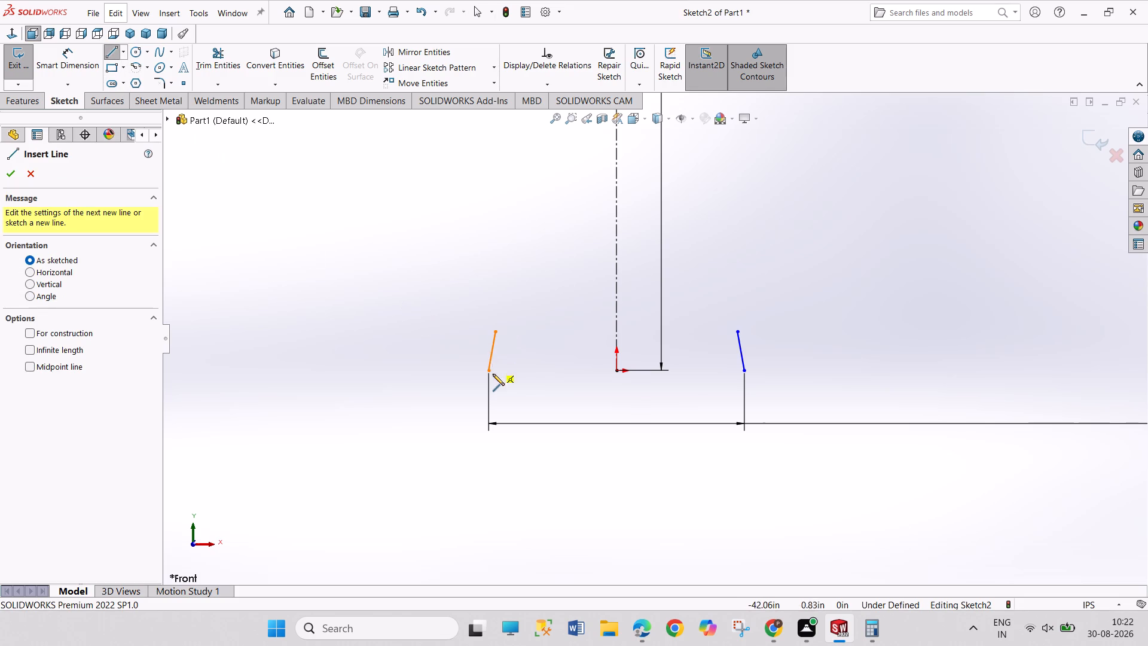
click(490, 370)
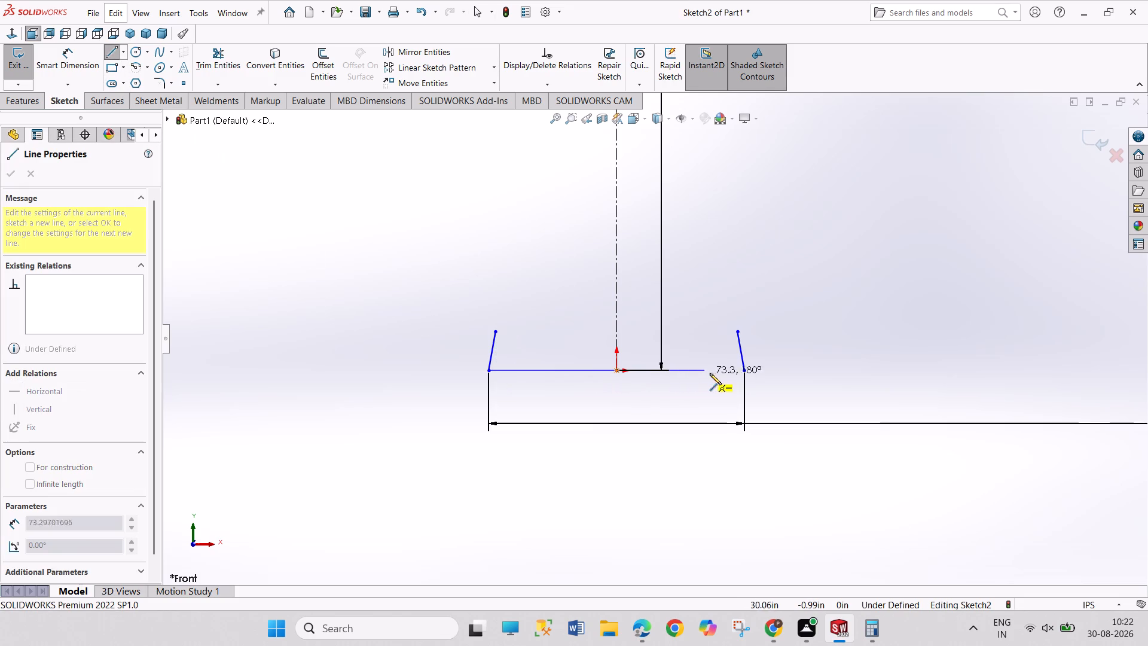
drag(744, 373, 753, 372)
right_click(795, 310)
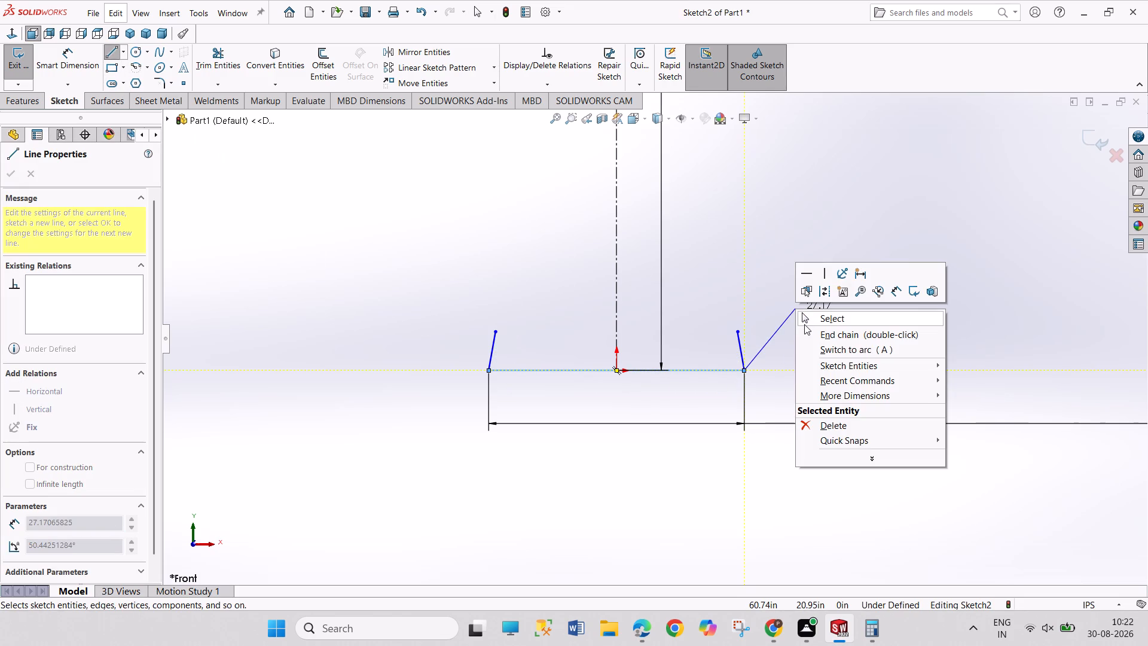
click(804, 321)
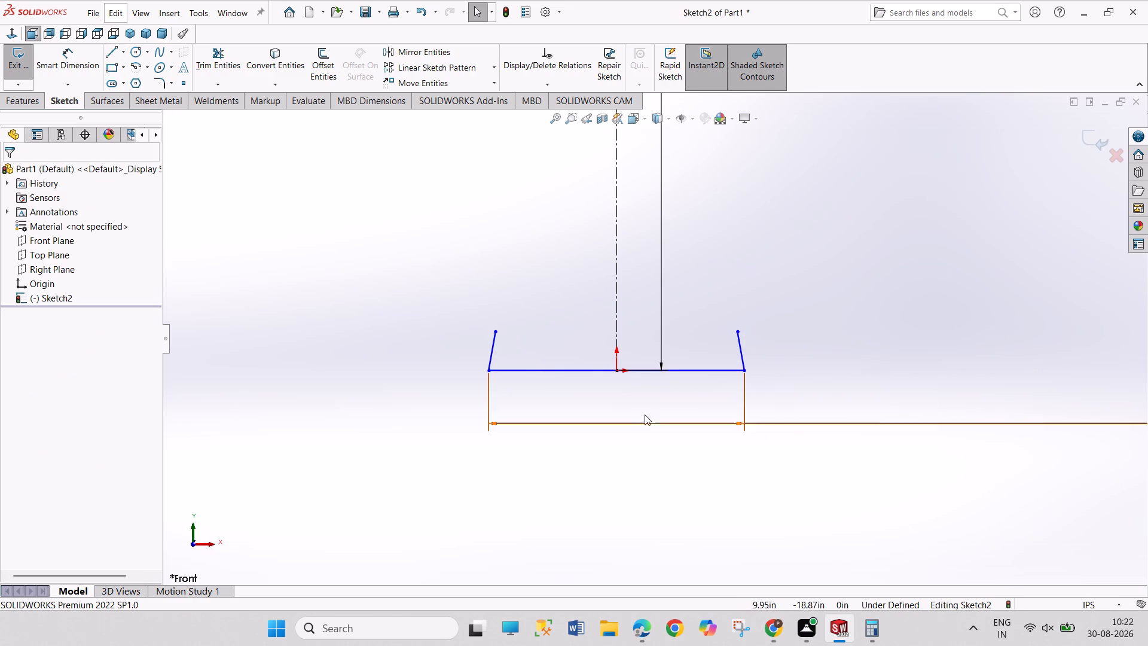
Add a Midpoint relation between the horizontal base line and the origin.
drag(665, 373, 668, 358)
click(811, 382)
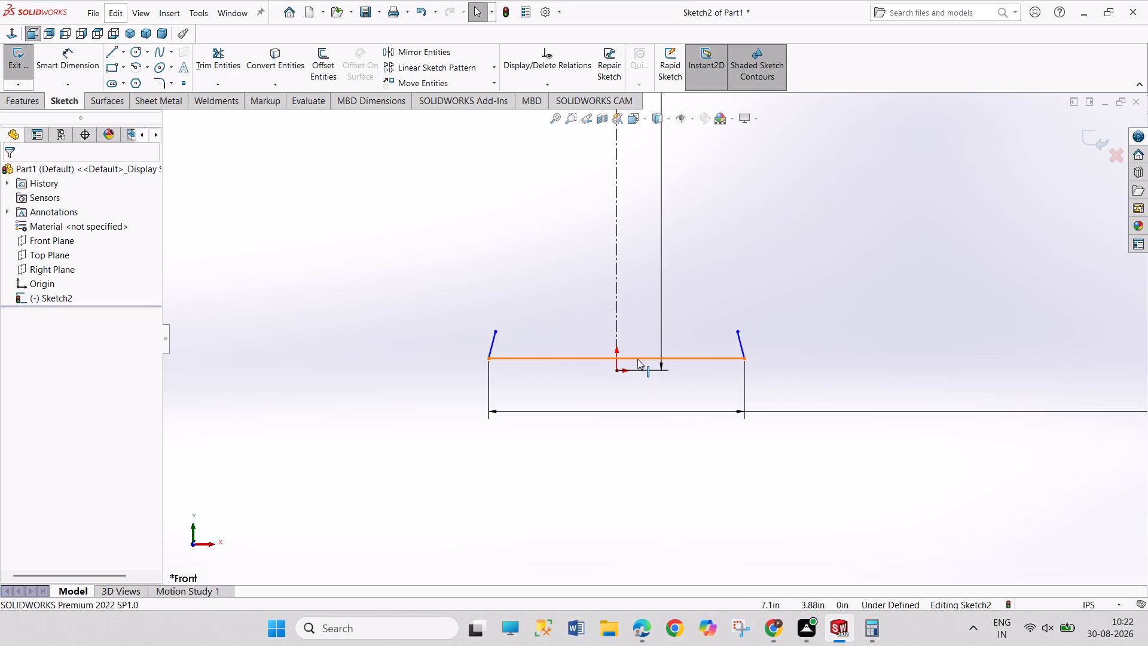
click(637, 359)
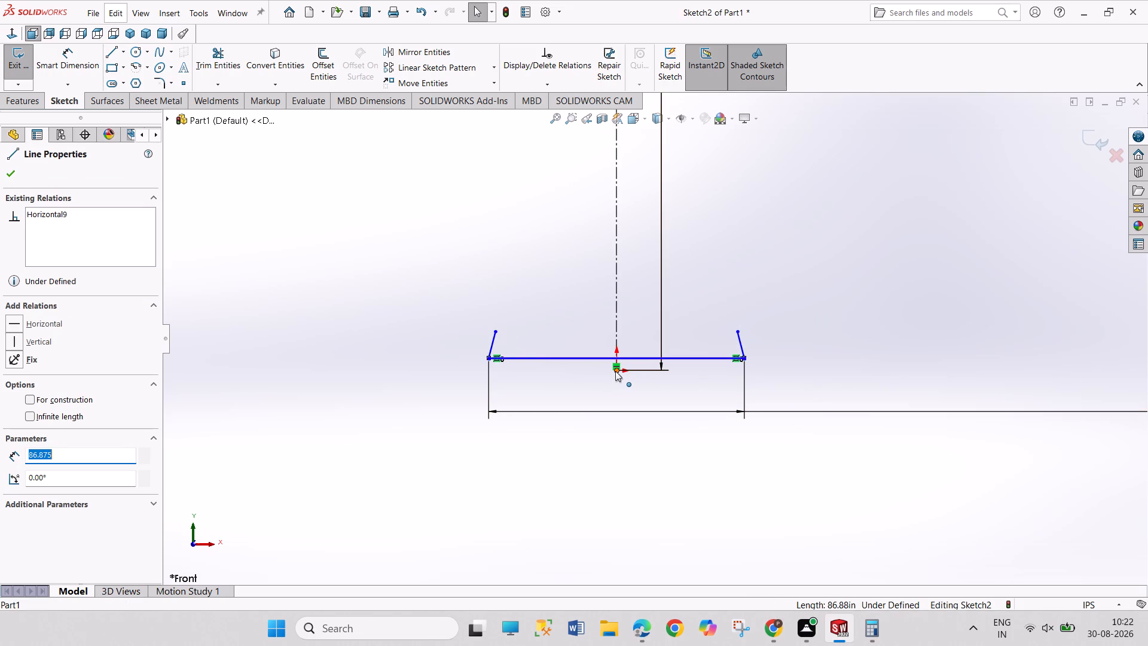
ctrl+click(615, 371)
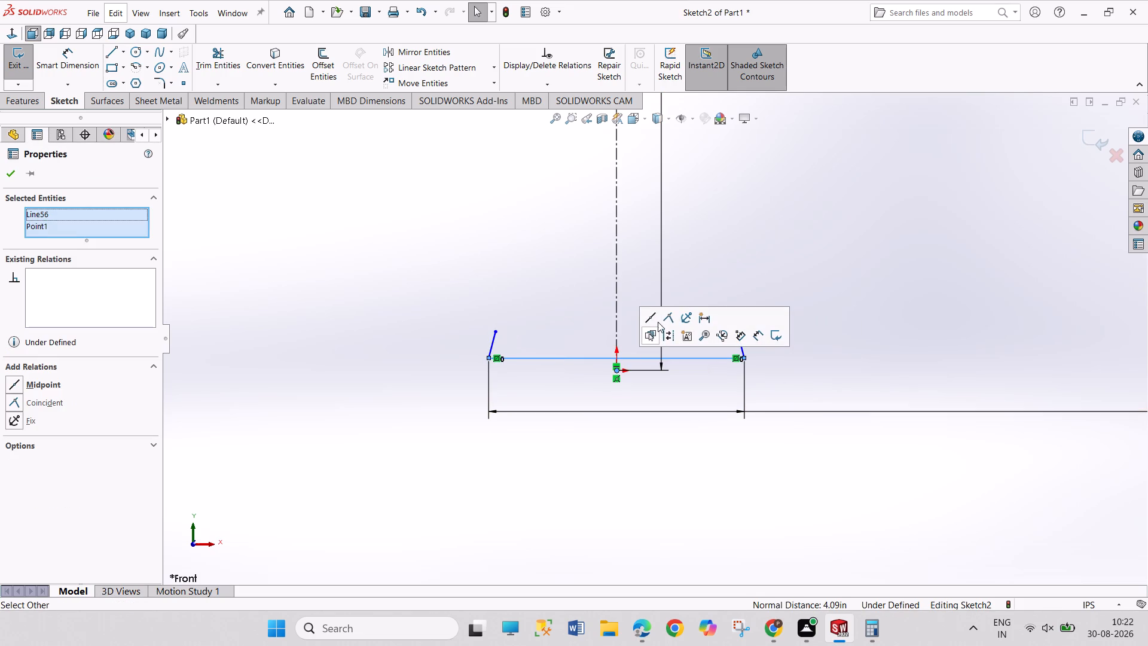
click(658, 318)
drag(606, 498, 610, 504)
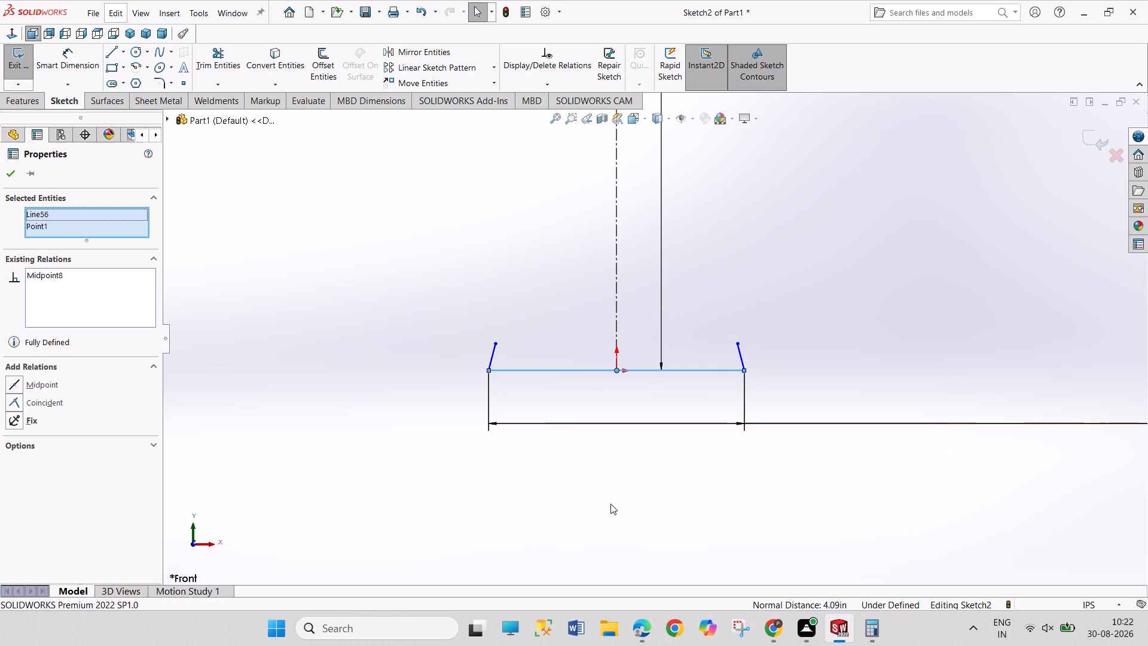
drag(610, 504, 646, 542)
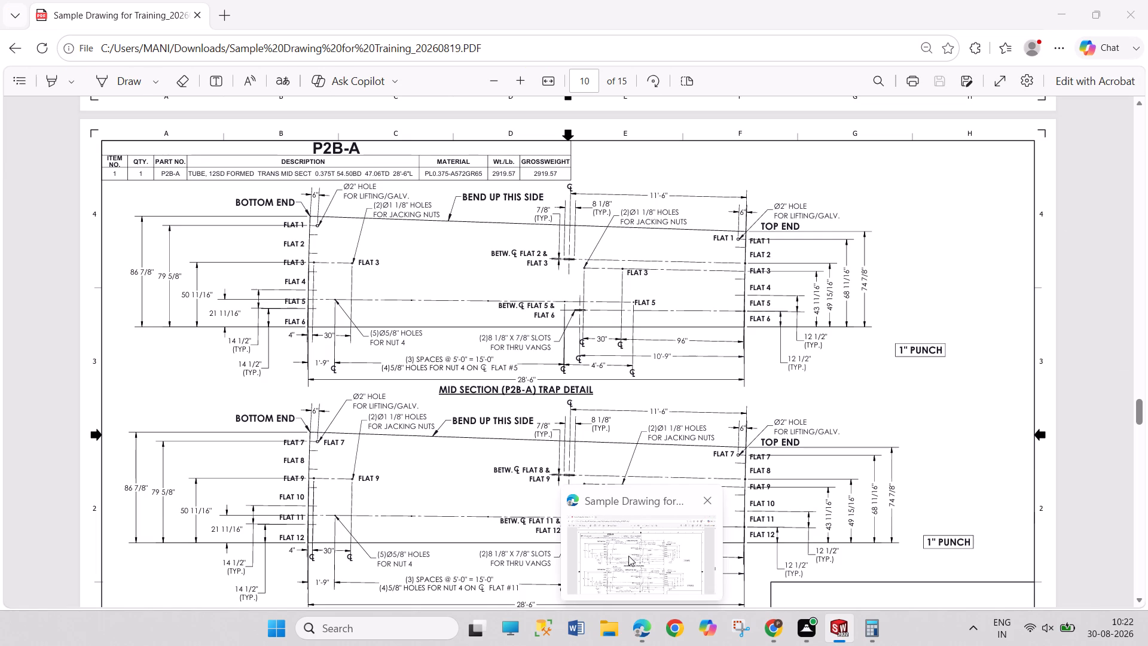
Dimension the horizontal distance between the upper endpoints of the two slanted lines as 74 7/8 in.
right_drag(407, 452, 396, 297)
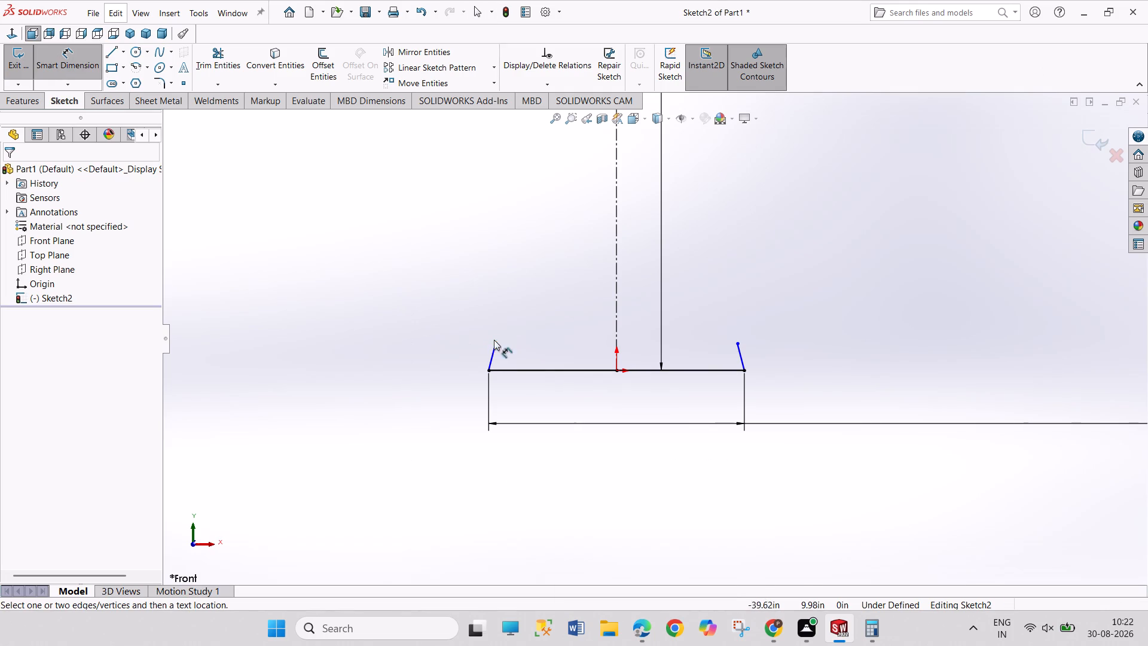
click(497, 342)
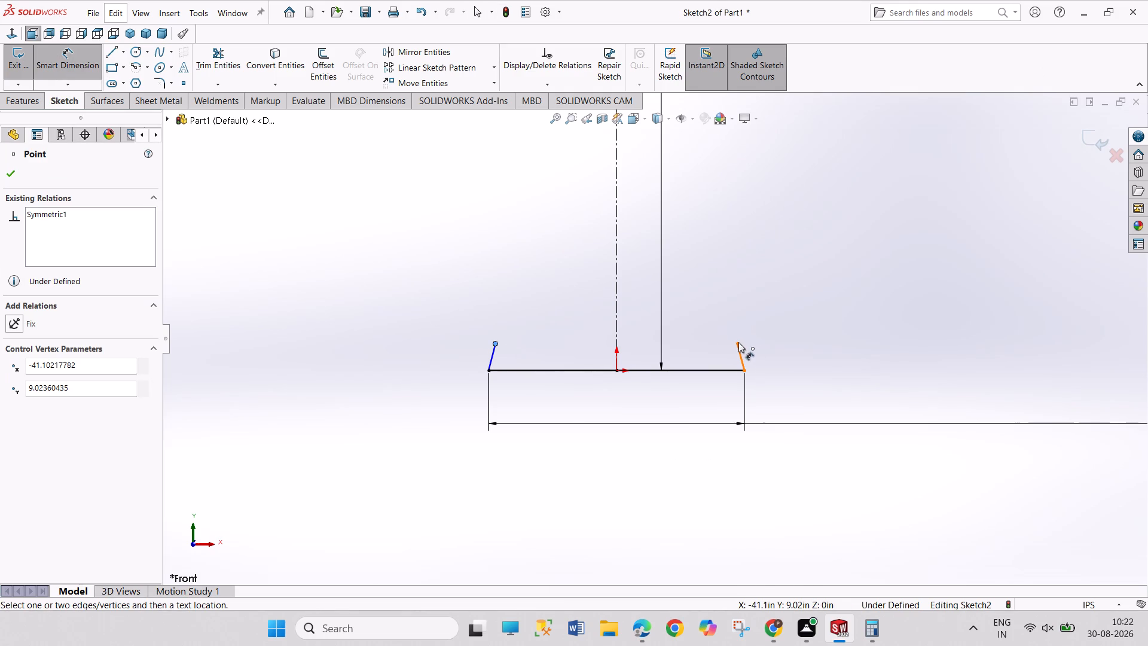
click(738, 342)
click(715, 287)
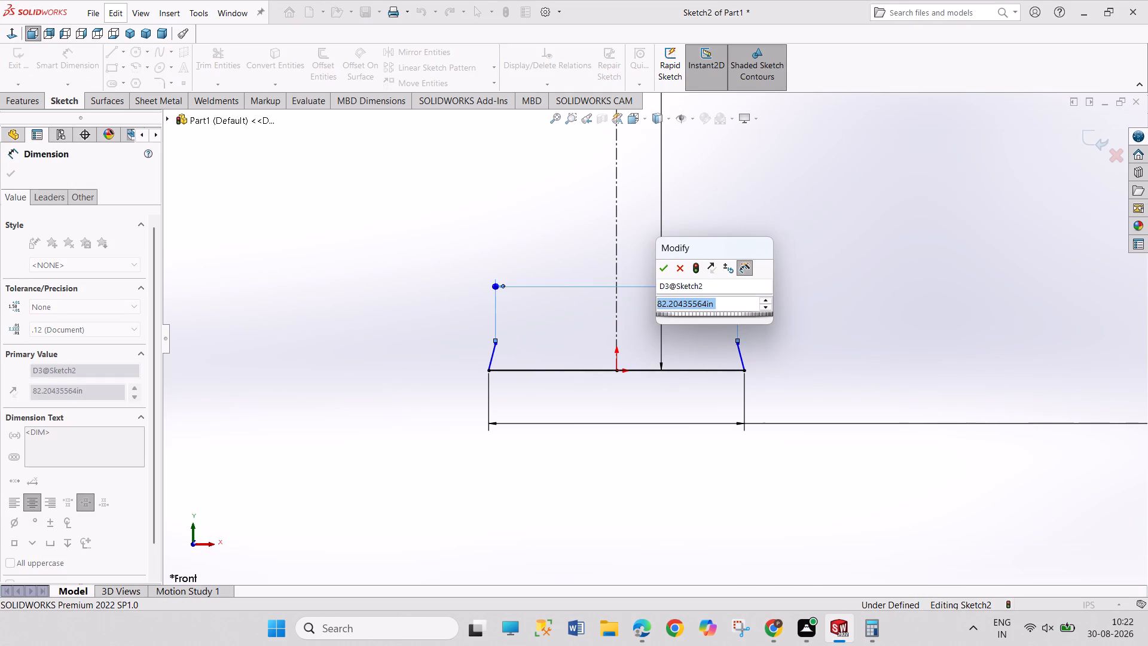
text(74 7/8)
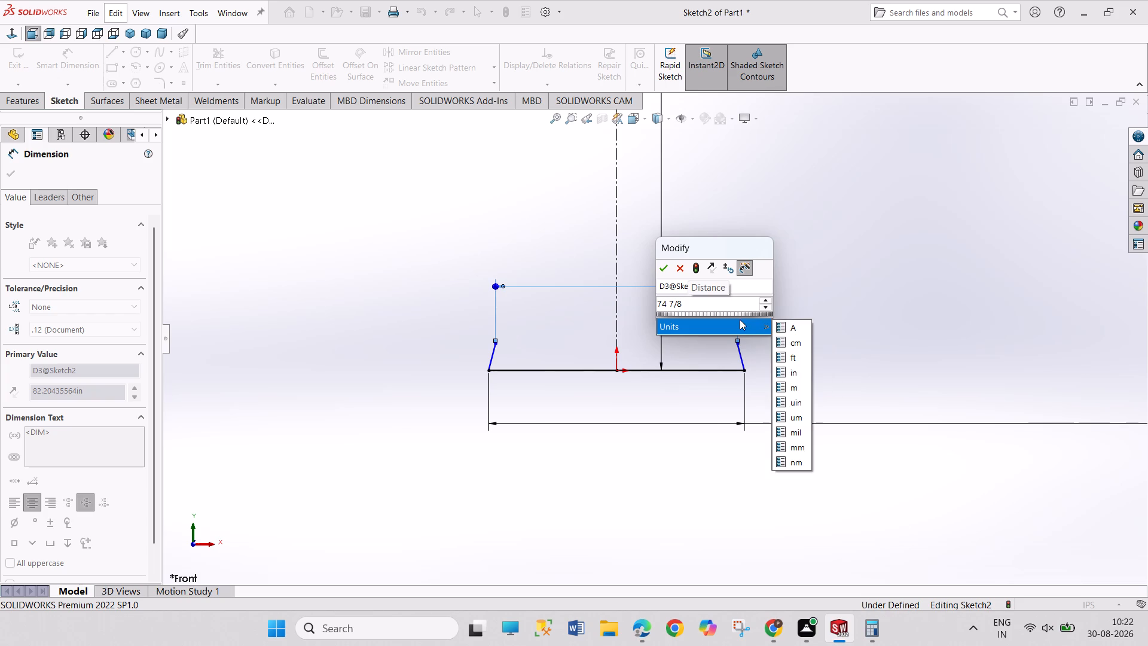
click(791, 367)
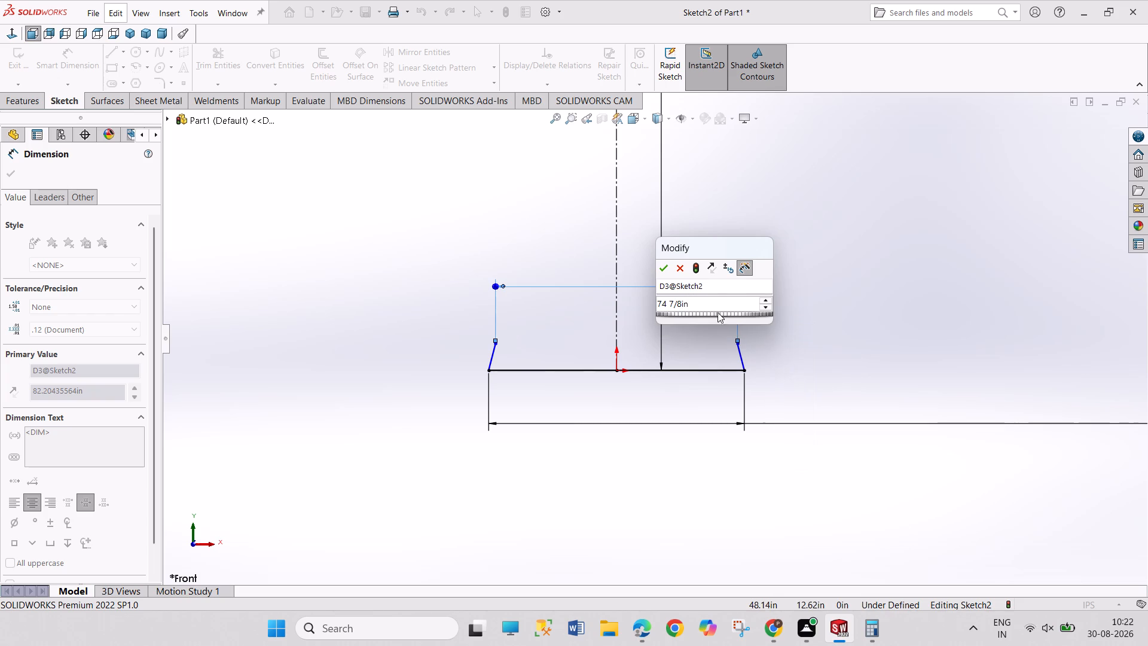
scroll(683, 295, left, 11)
scroll(679, 291, right, 1)
scroll(674, 288, left, 2)
scroll(673, 287, right, 1)
scroll(668, 279, left, 1)
click(667, 276)
click(667, 272)
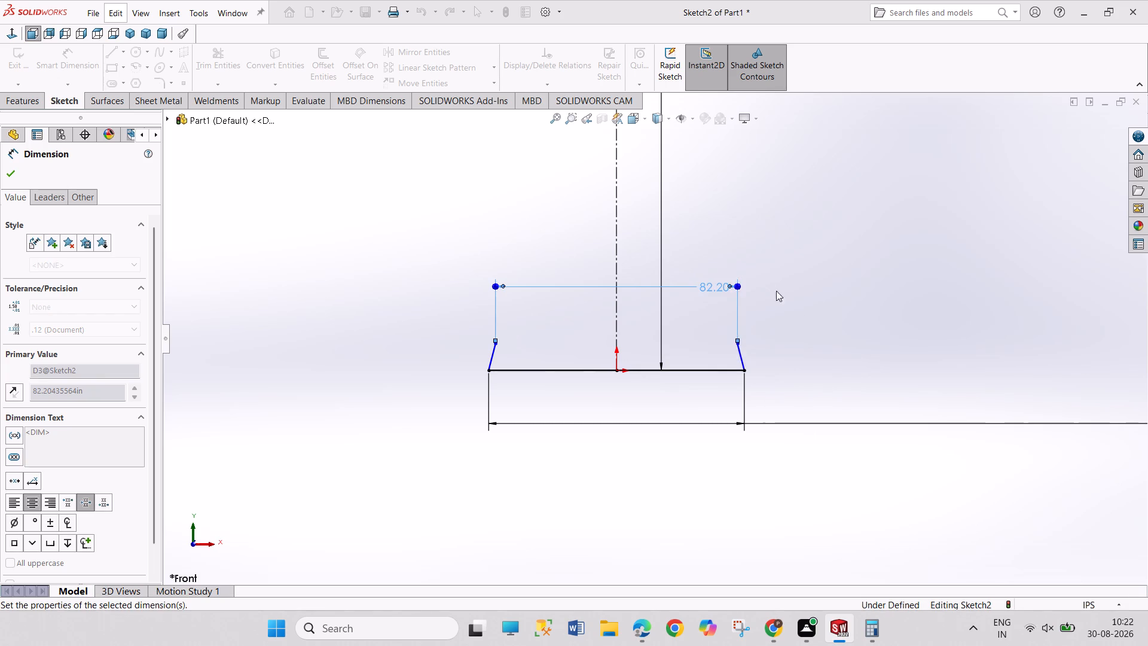
right_click(783, 295)
click(800, 333)
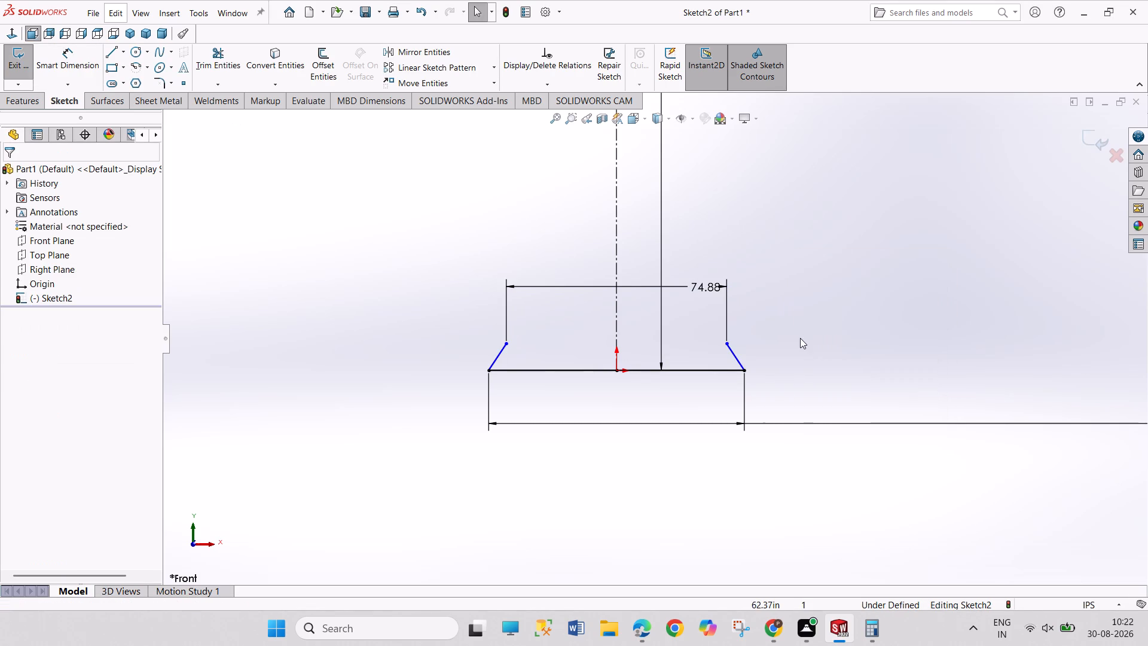
Dimension the vertical distance between the upper and lower endpoints of the right slanted line as 342 in.
scroll(704, 228, up, 10)
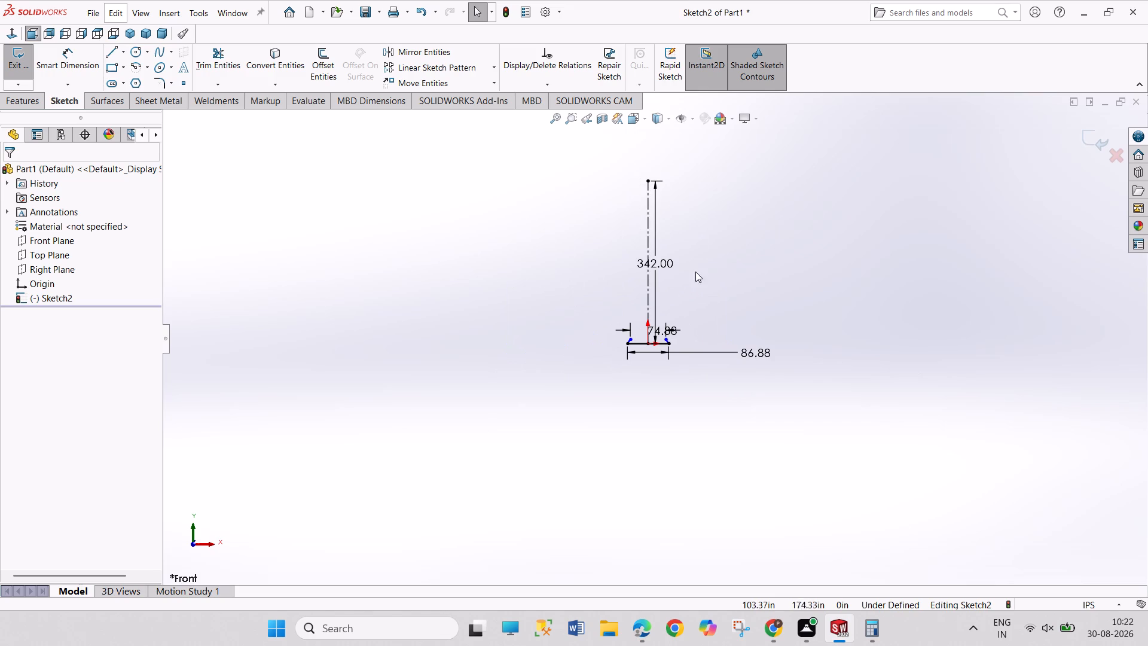
scroll(652, 339, down, 8)
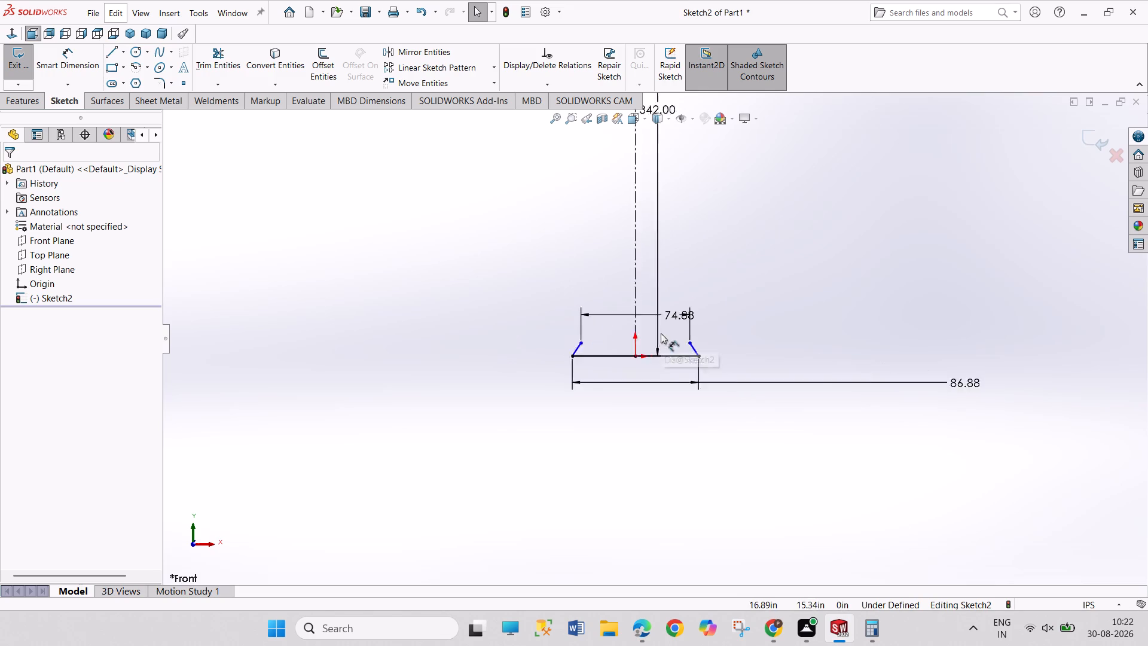
scroll(661, 333, down, 1)
right_drag(767, 376, 755, 284)
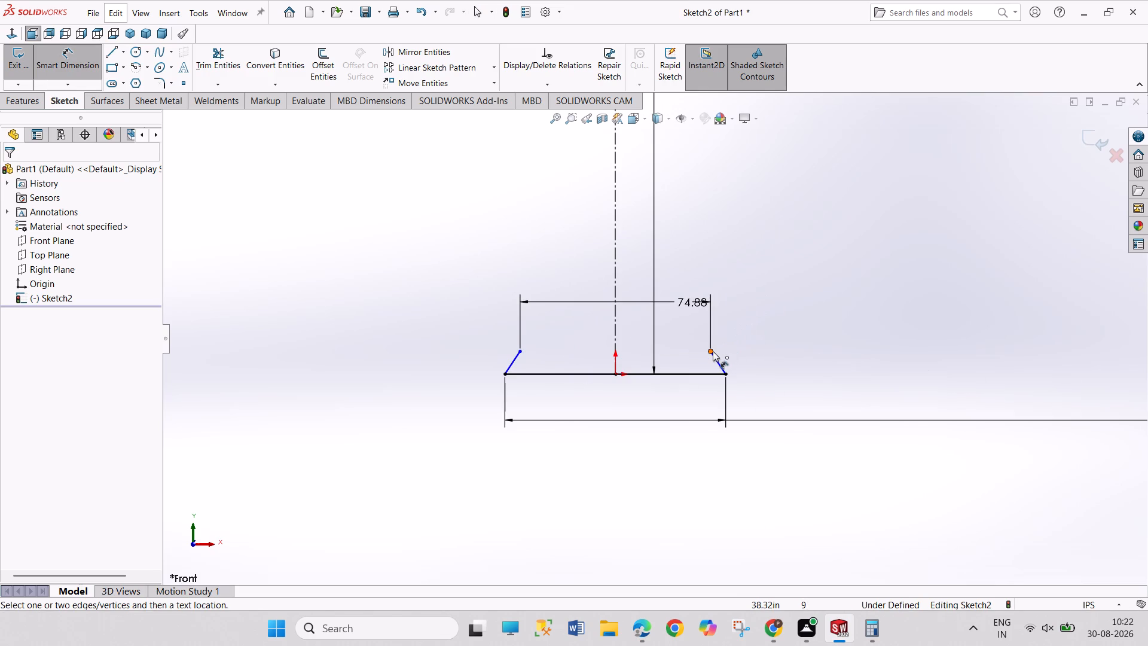
click(713, 351)
click(726, 375)
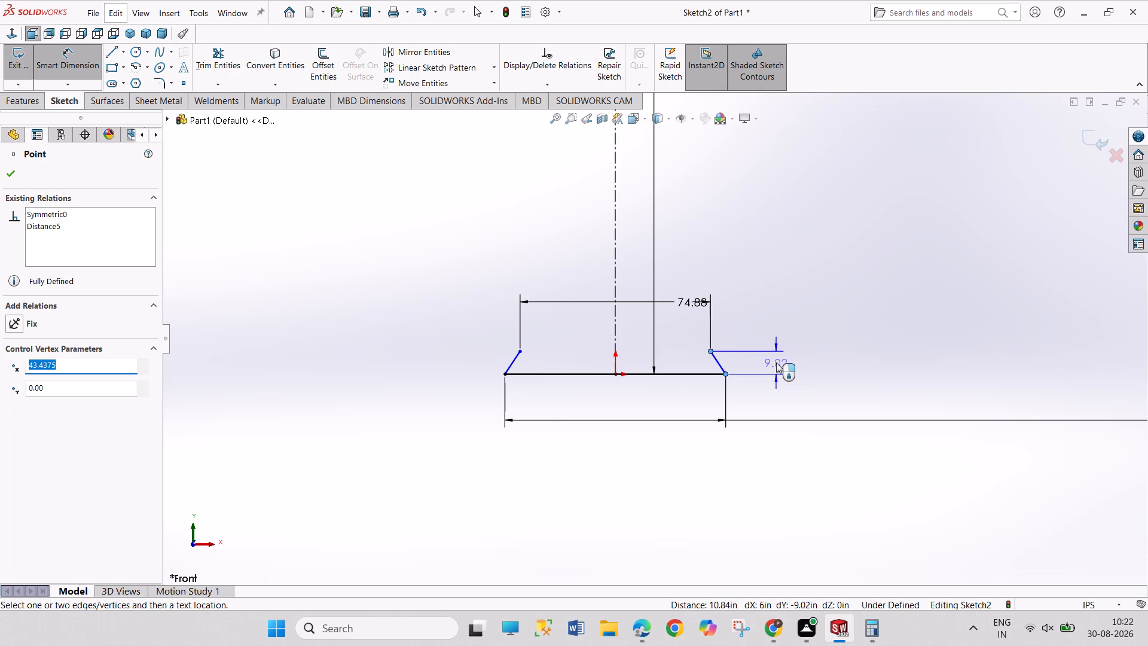
click(776, 362)
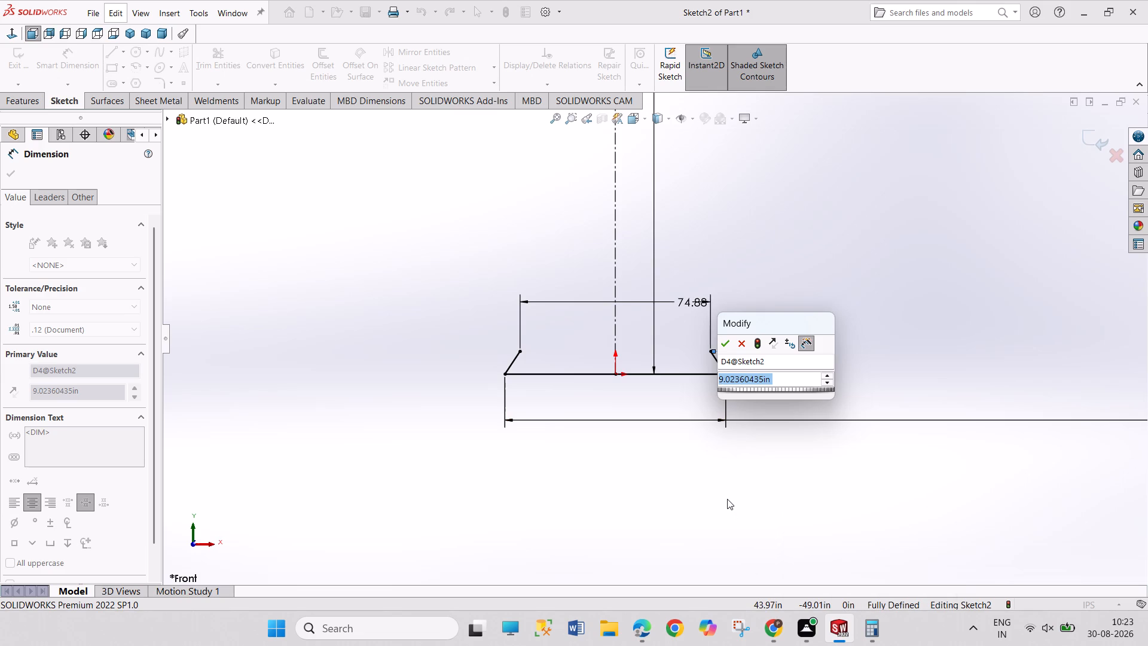
text(342)
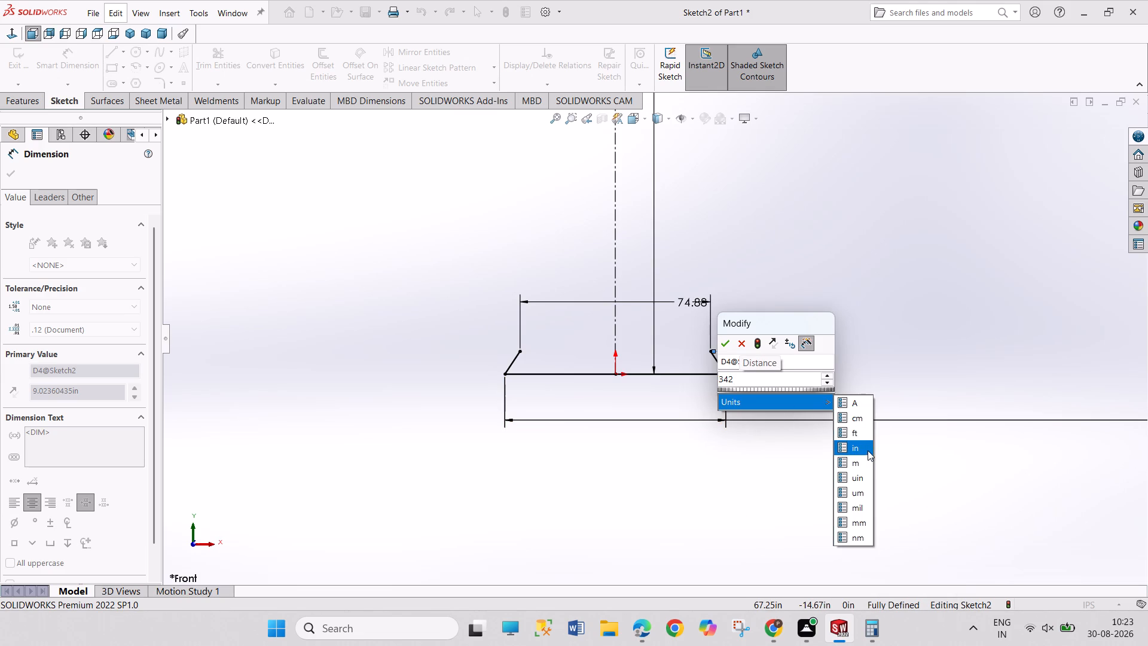
click(868, 451)
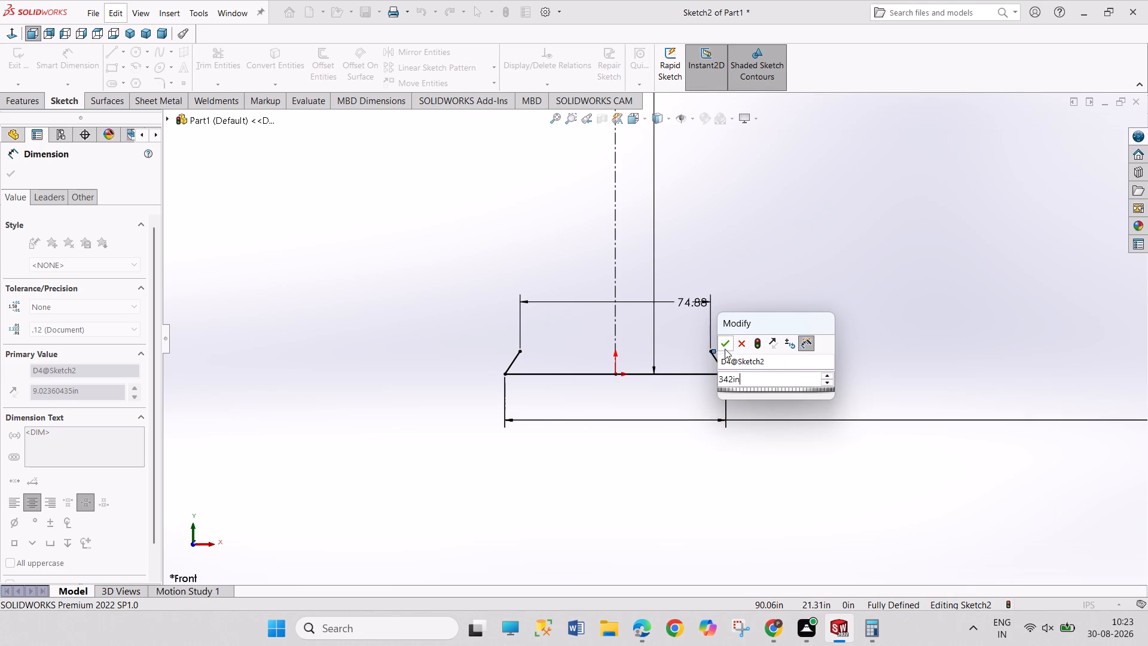
click(725, 344)
scroll(786, 325, up, 7)
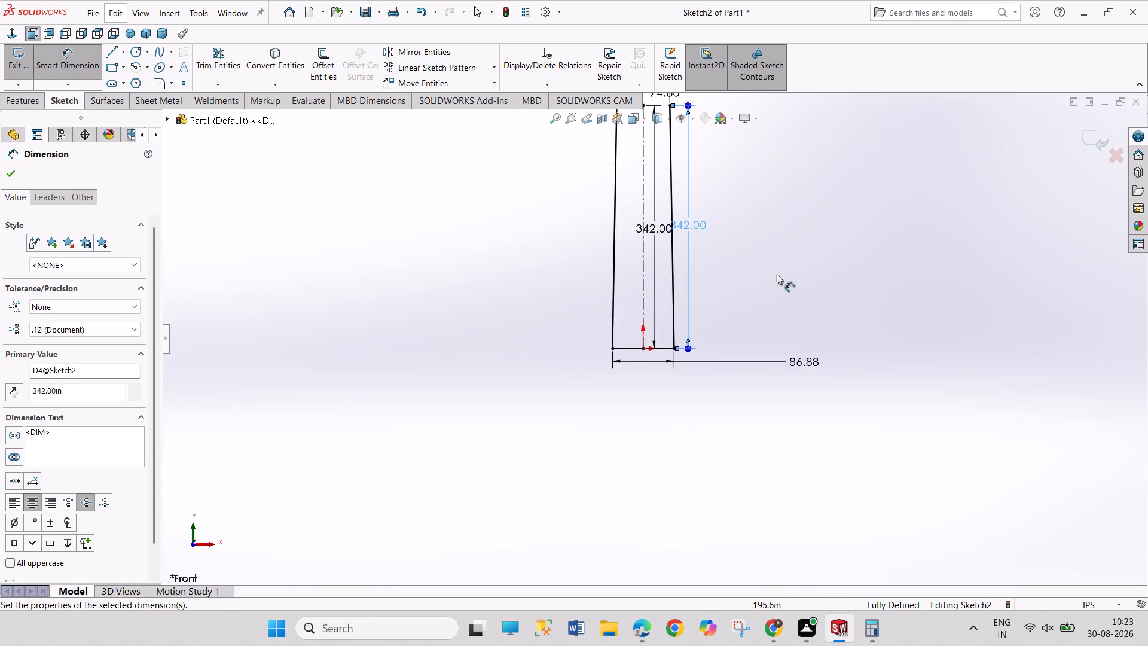
scroll(771, 276, up, 4)
scroll(692, 215, down, 5)
scroll(618, 296, down, 2)
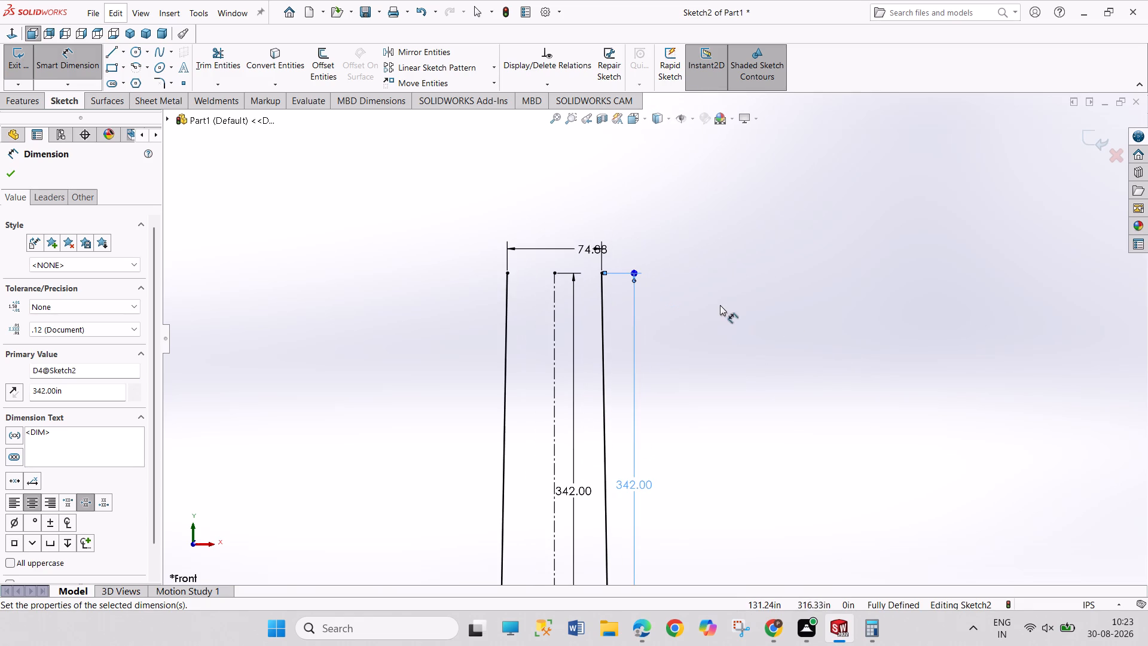
right_click(720, 305)
click(740, 346)
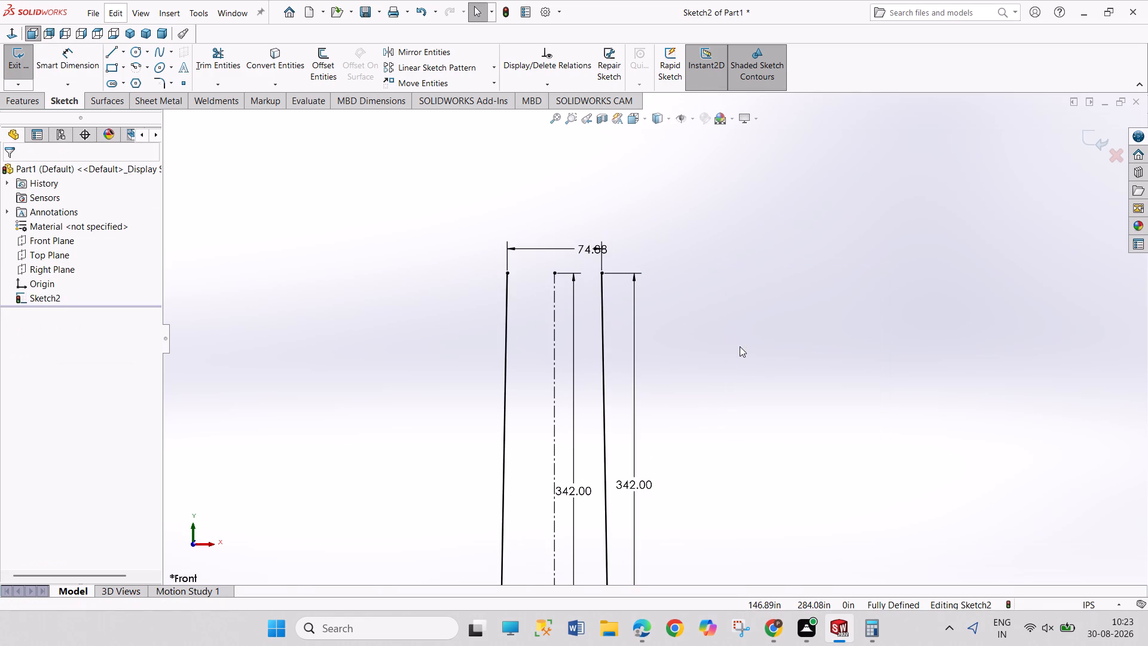
Sketch a horizontal top line joining the upper endpoints of the two slanted lines to close the profile.
click(114, 56)
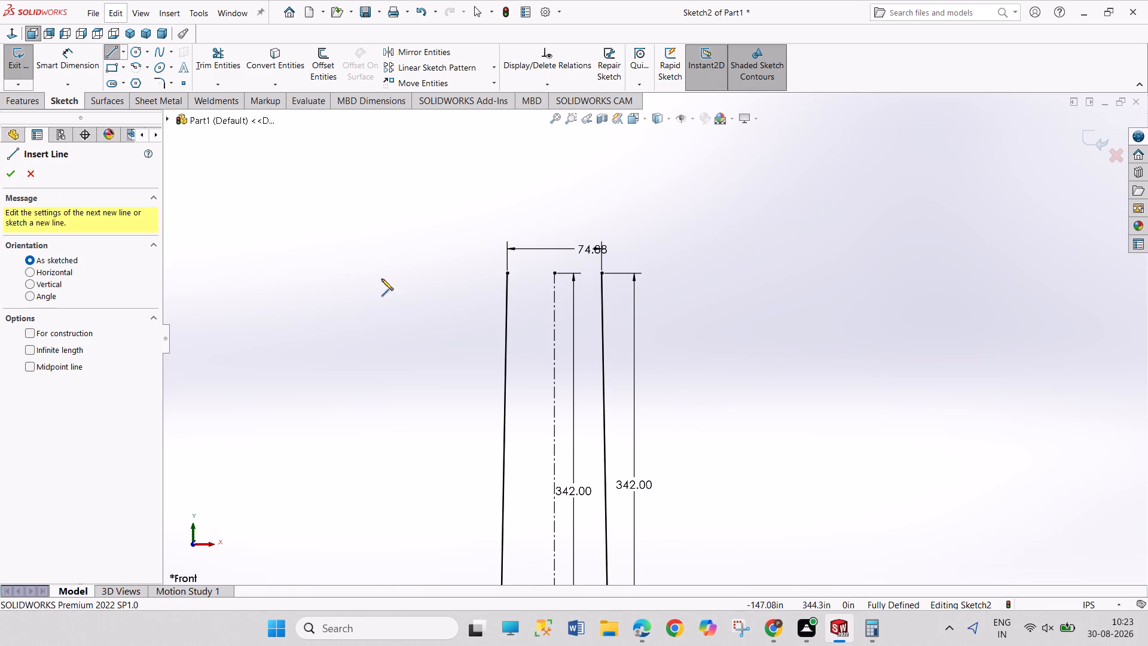
click(507, 273)
click(601, 272)
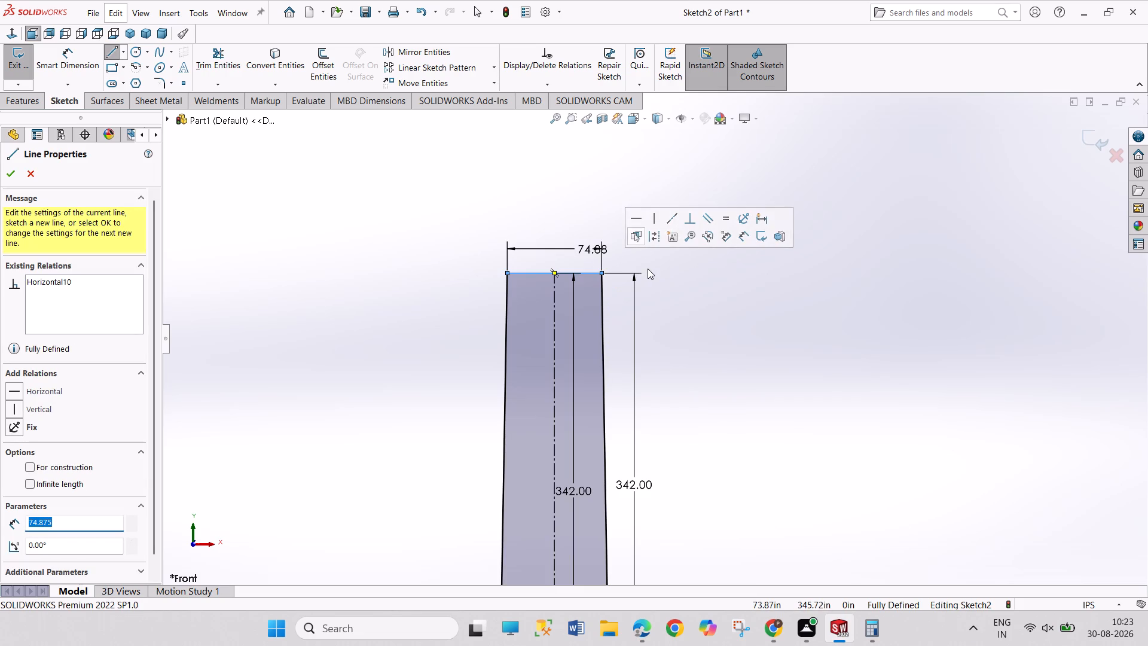
right_click(648, 269)
click(668, 275)
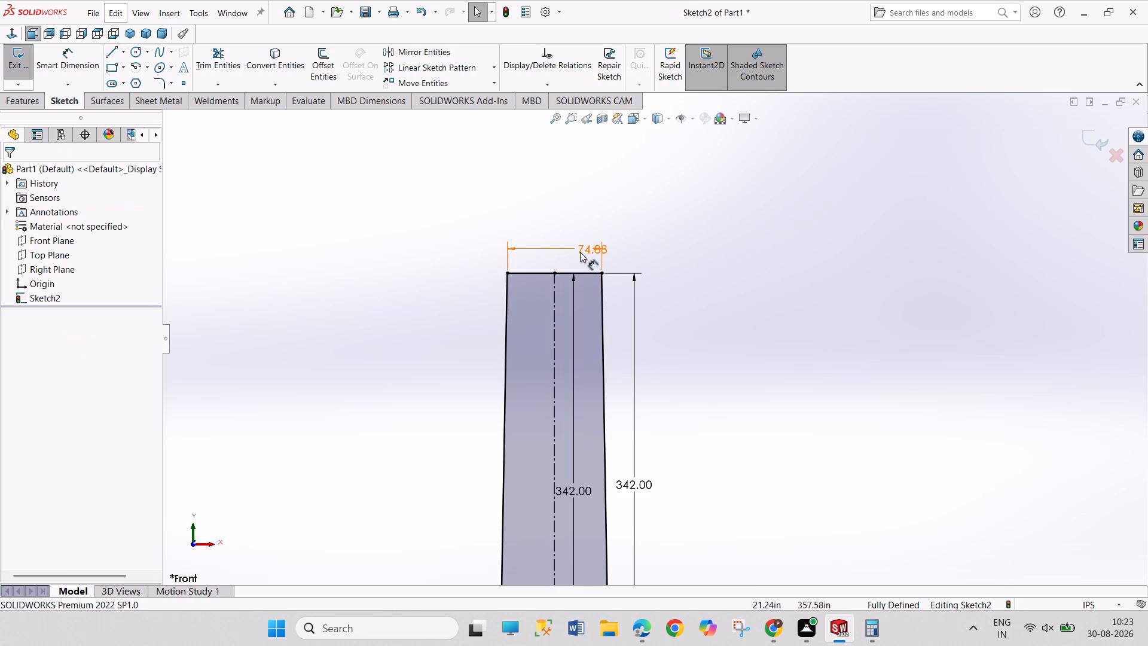
Space the four dimensions clear of the tapered profile, centring the widths above and below and placing one height on each side, and exit the sketch.
drag(580, 251, 553, 242)
drag(673, 269, 701, 319)
drag(682, 240, 716, 321)
drag(690, 248, 716, 334)
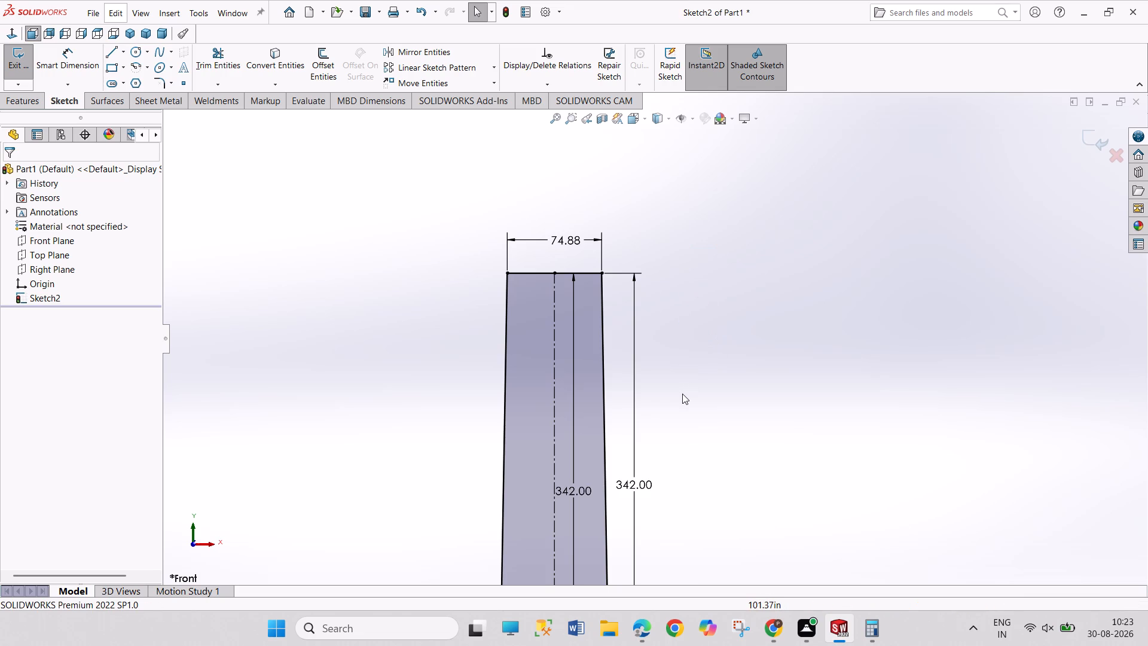
scroll(682, 394, up, 4)
scroll(670, 446, down, 2)
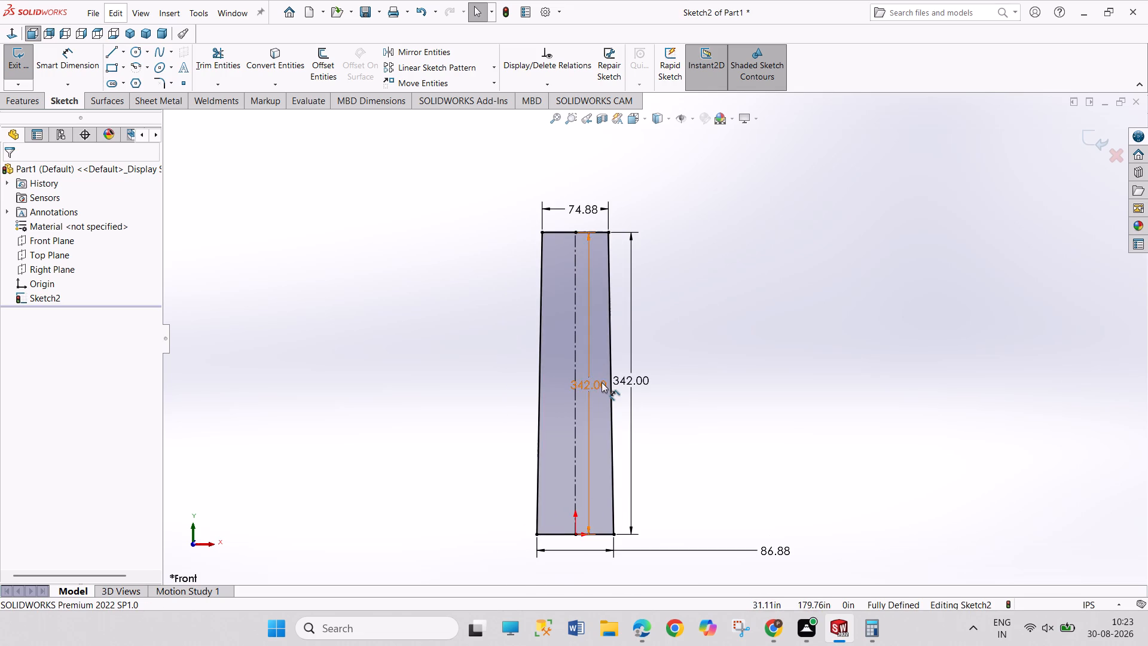
drag(602, 382, 465, 392)
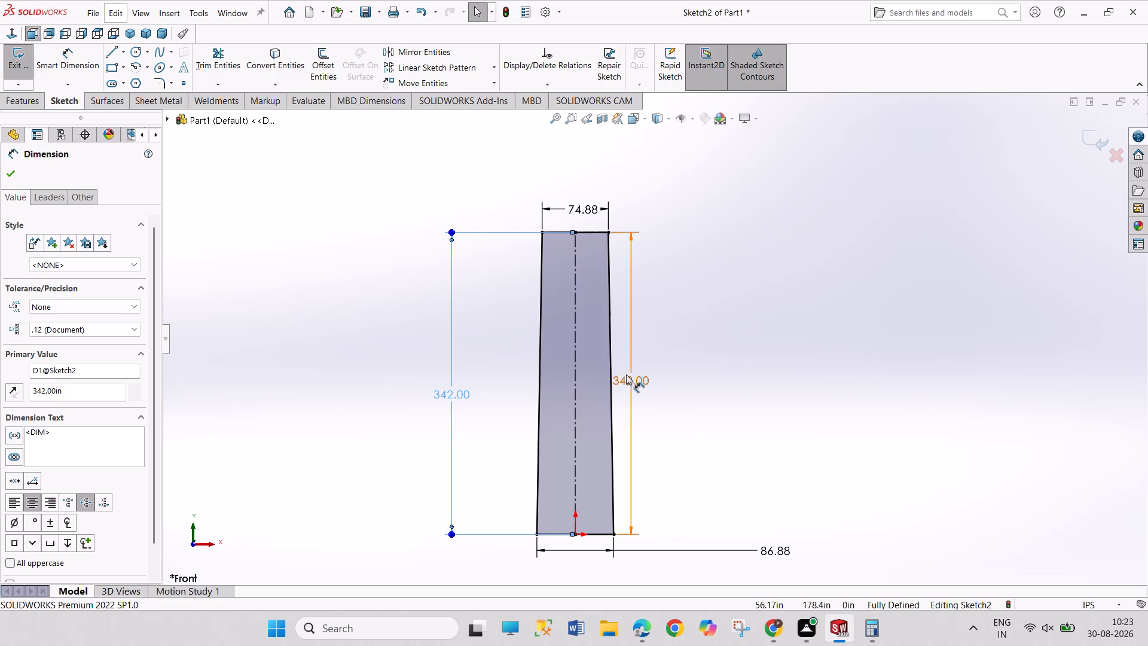
drag(628, 376, 674, 386)
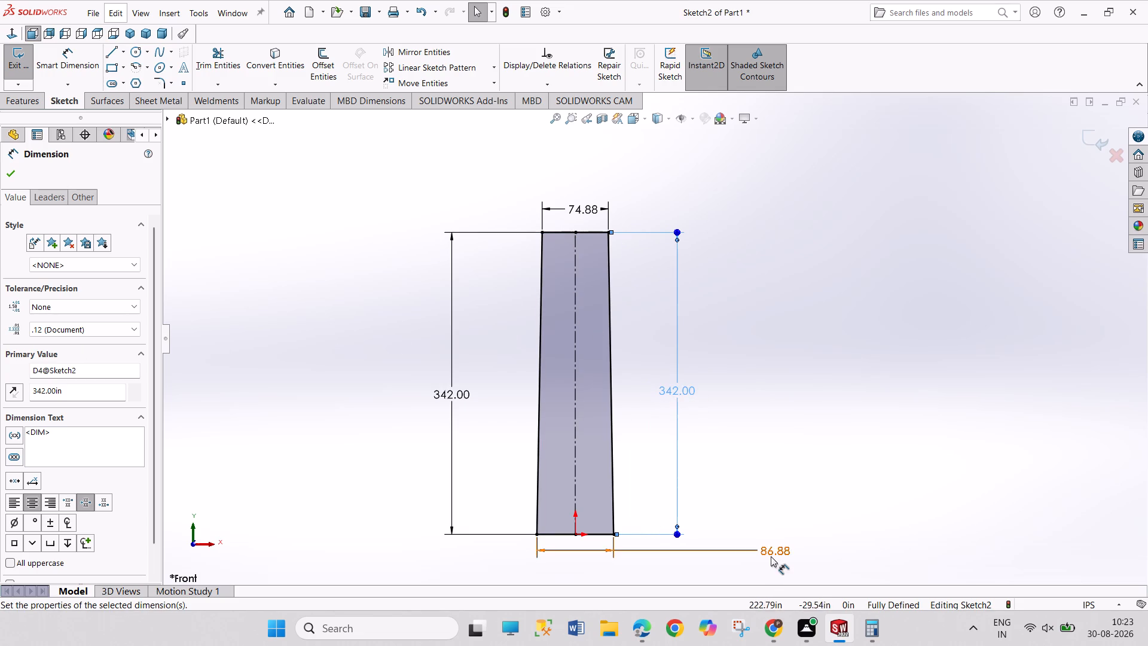
drag(771, 556, 578, 565)
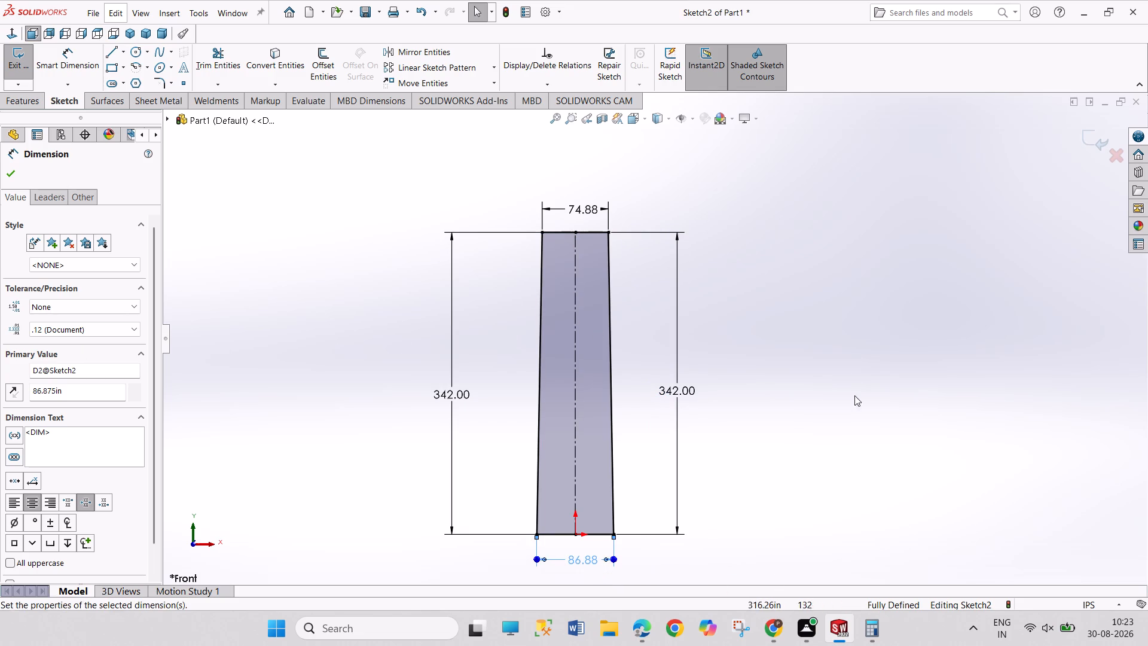
drag(816, 355, 845, 398)
drag(813, 334, 859, 419)
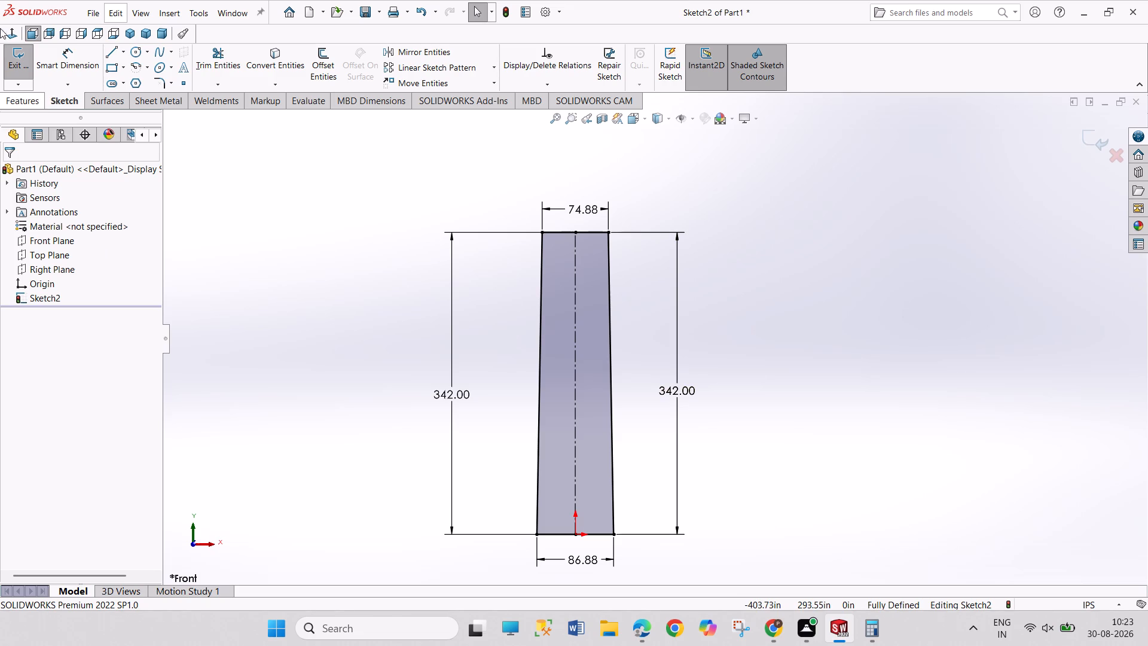
click(11, 64)
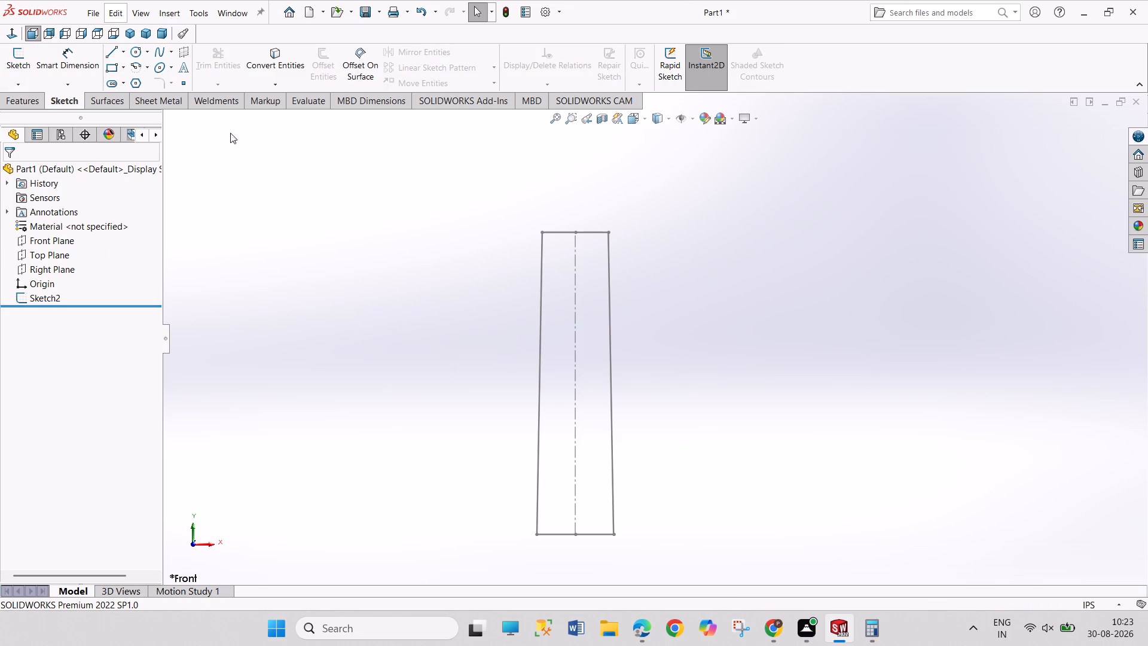
Create a sheet metal base flange from the tapered profile sketch, with the 0.375 in thickness given in the PDF drawing.
click(152, 102)
click(33, 67)
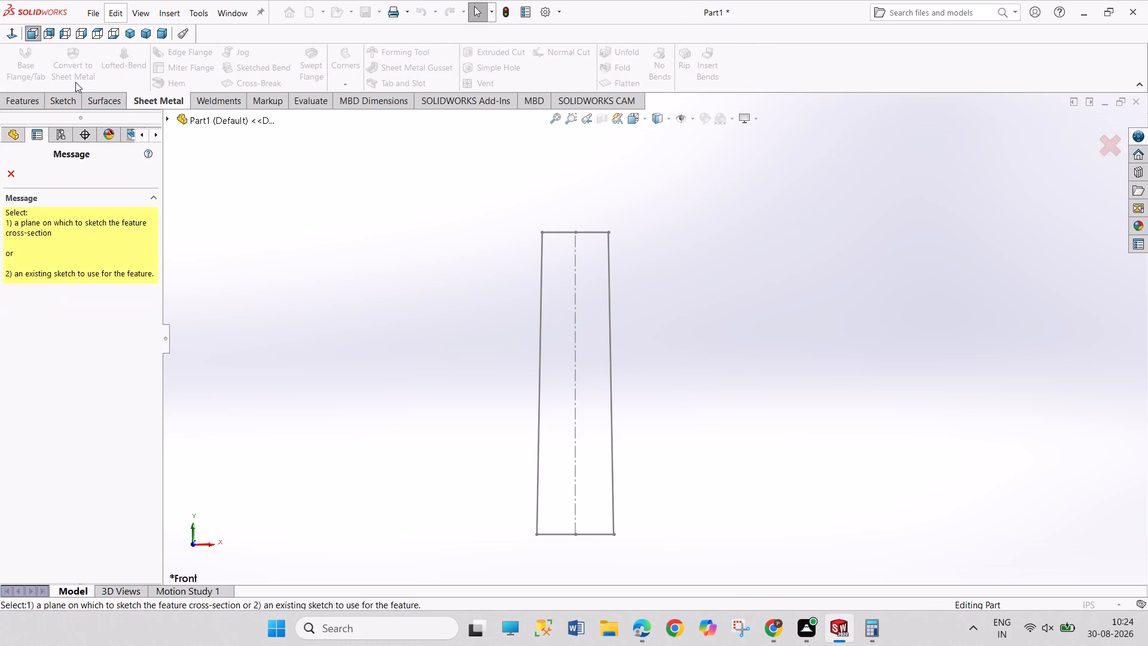
click(612, 464)
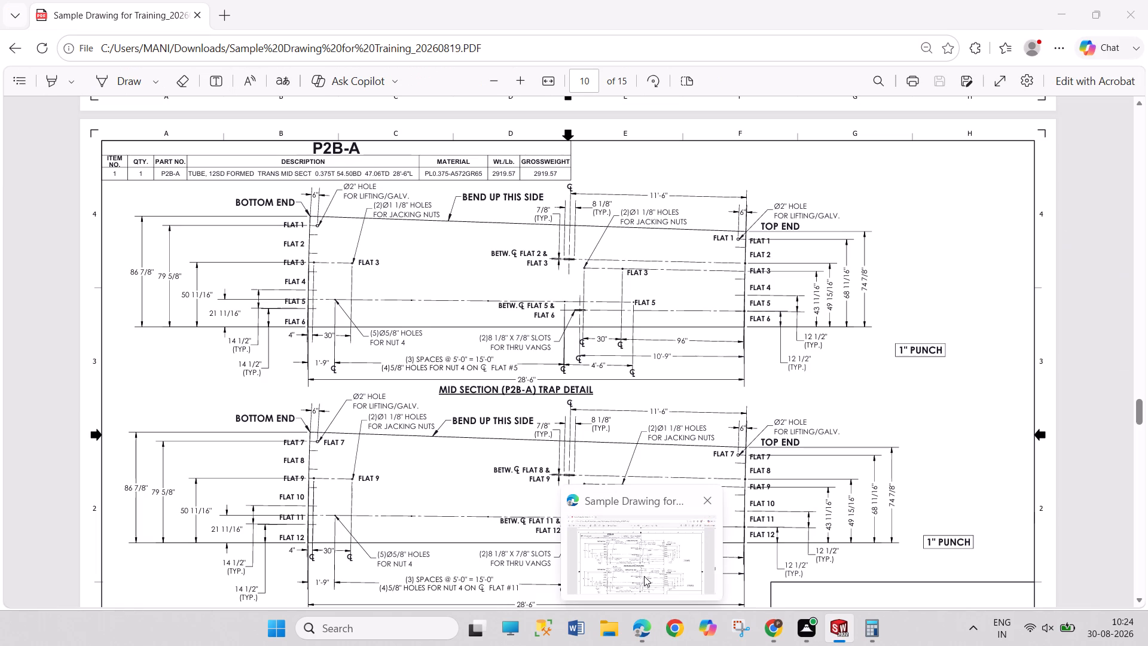
click(644, 576)
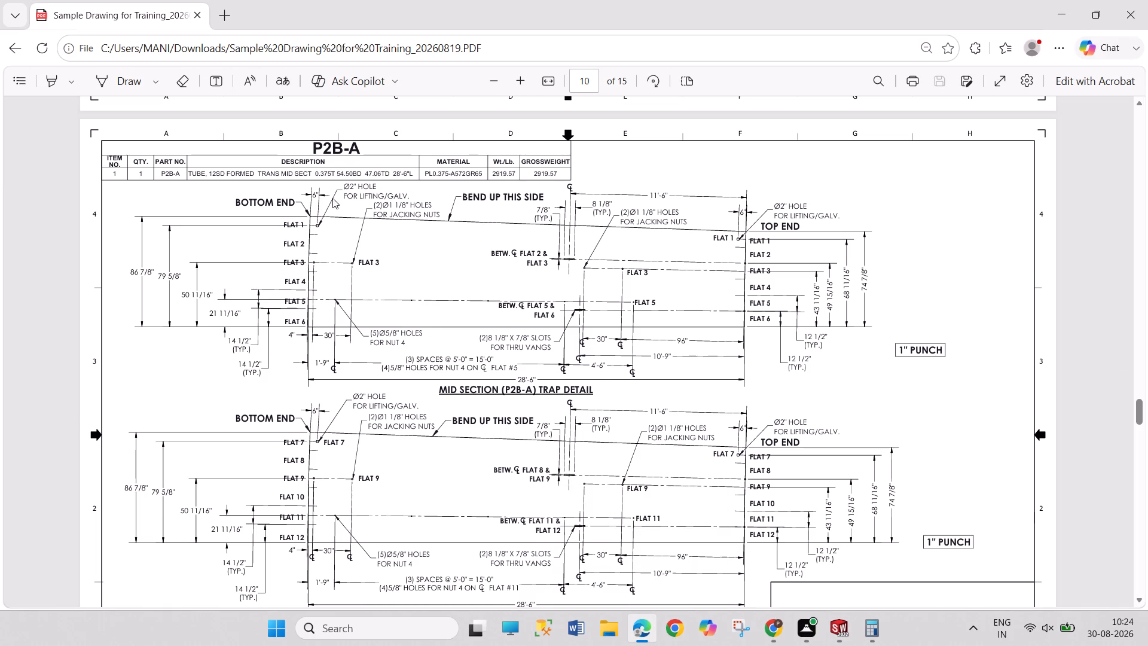
click(844, 630)
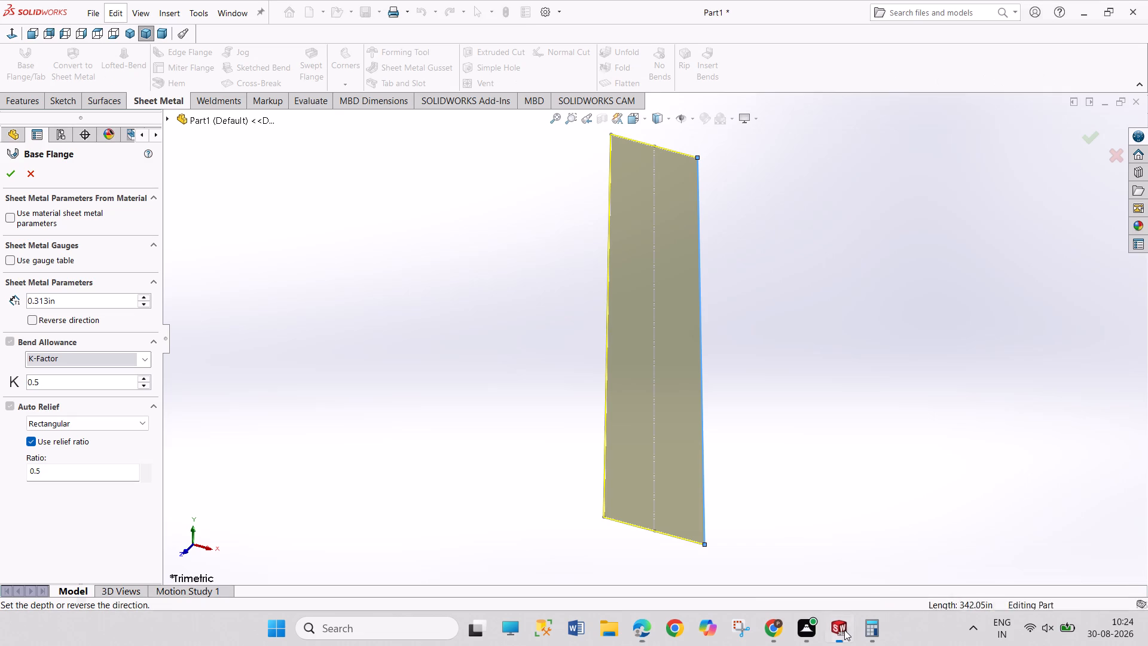
double_click(100, 291)
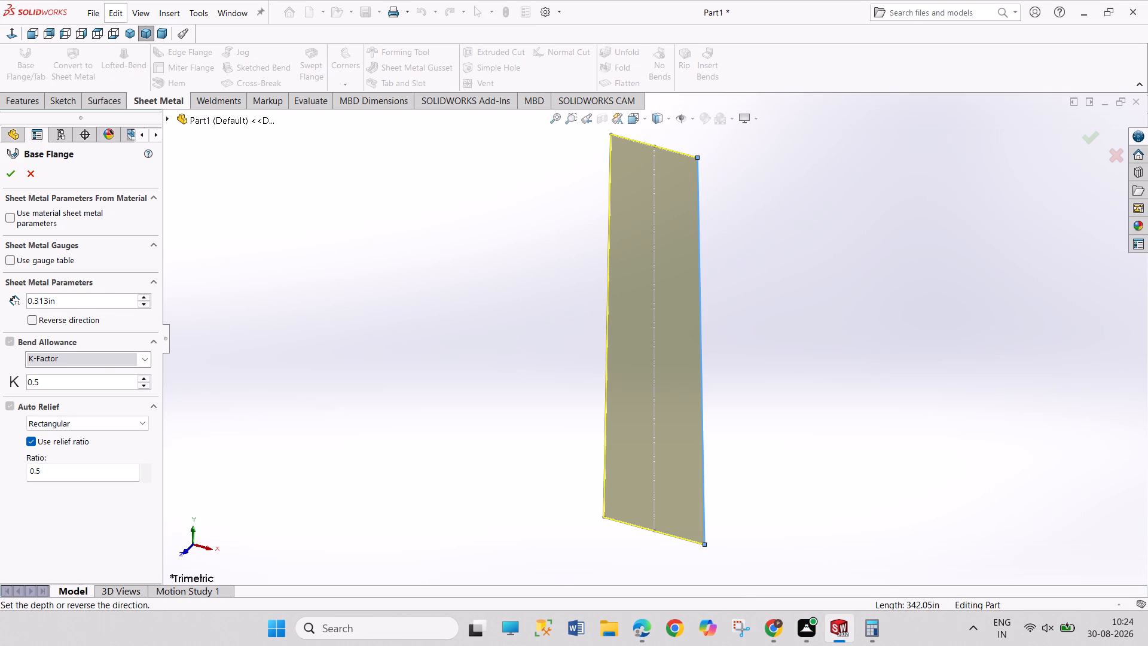
double_click(102, 298)
text(0.)
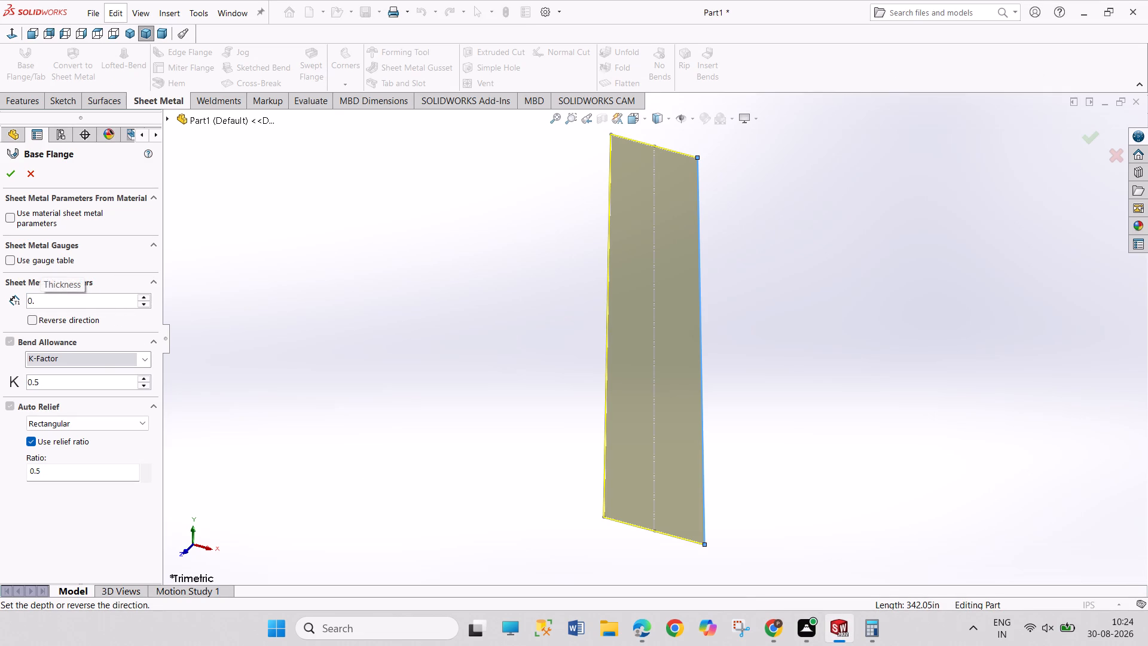
text(375)
key(Return)
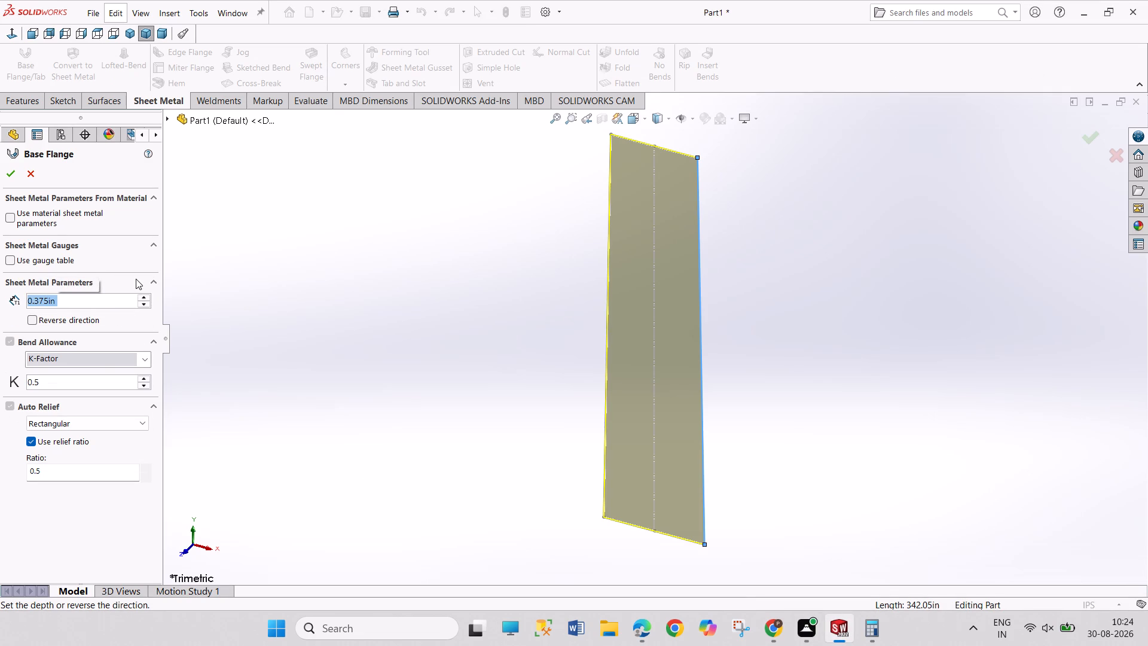
click(14, 172)
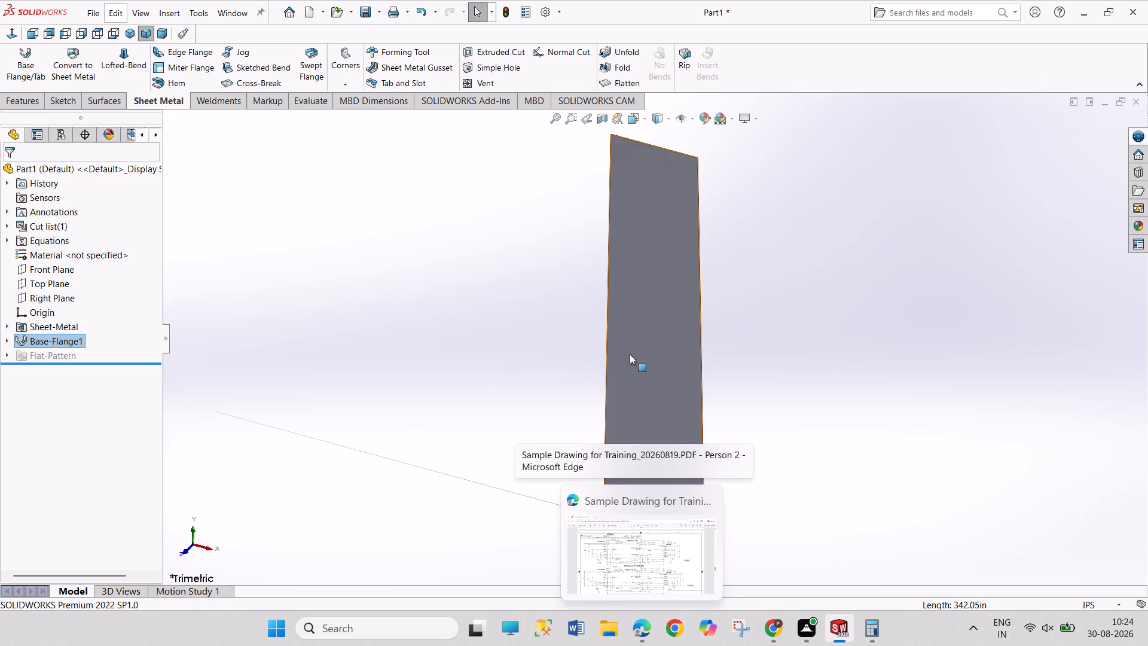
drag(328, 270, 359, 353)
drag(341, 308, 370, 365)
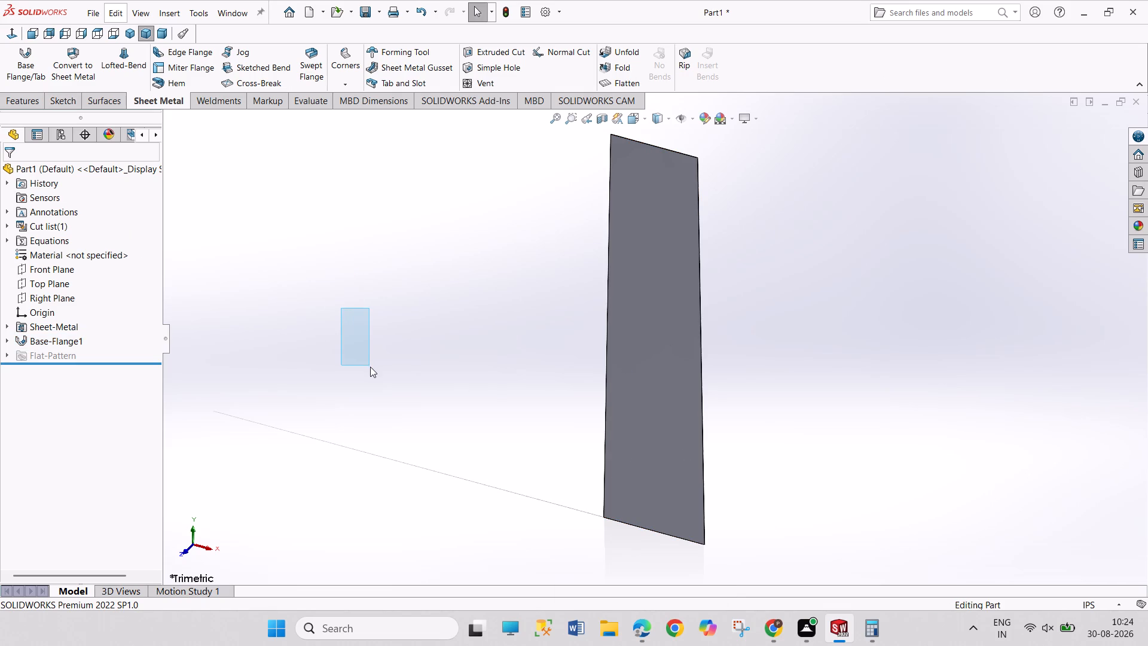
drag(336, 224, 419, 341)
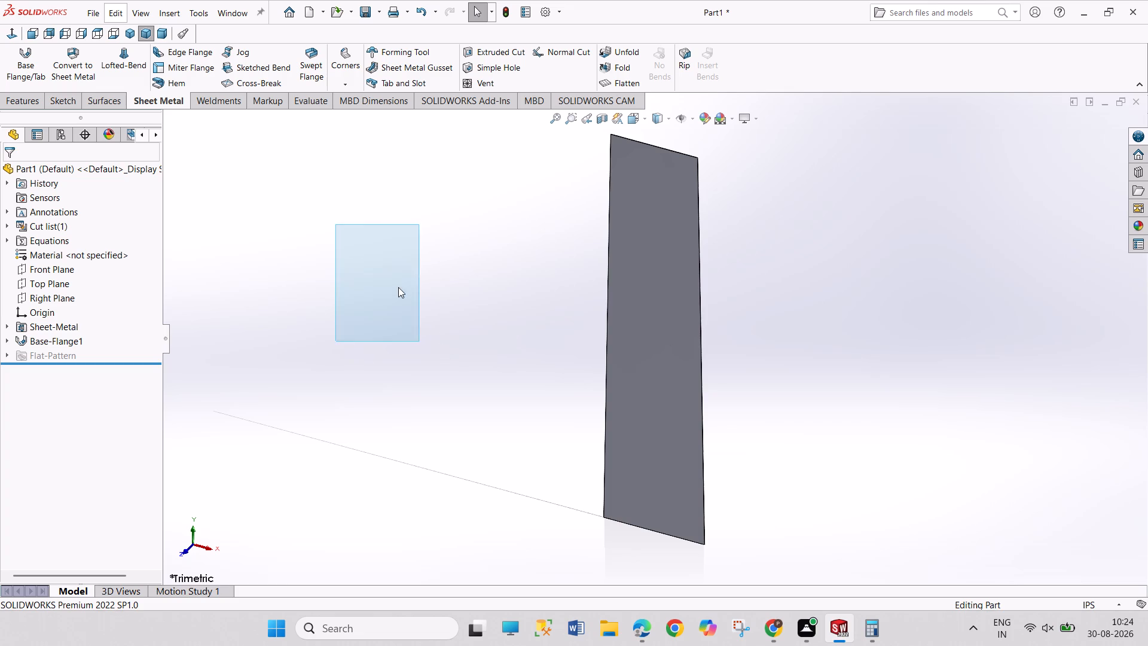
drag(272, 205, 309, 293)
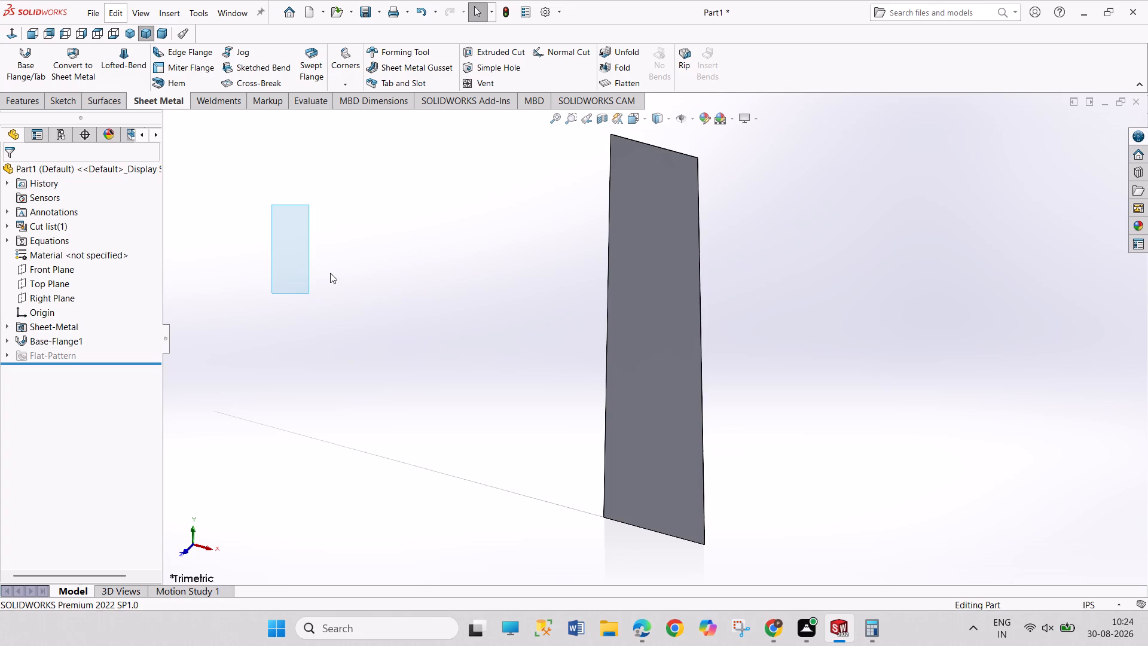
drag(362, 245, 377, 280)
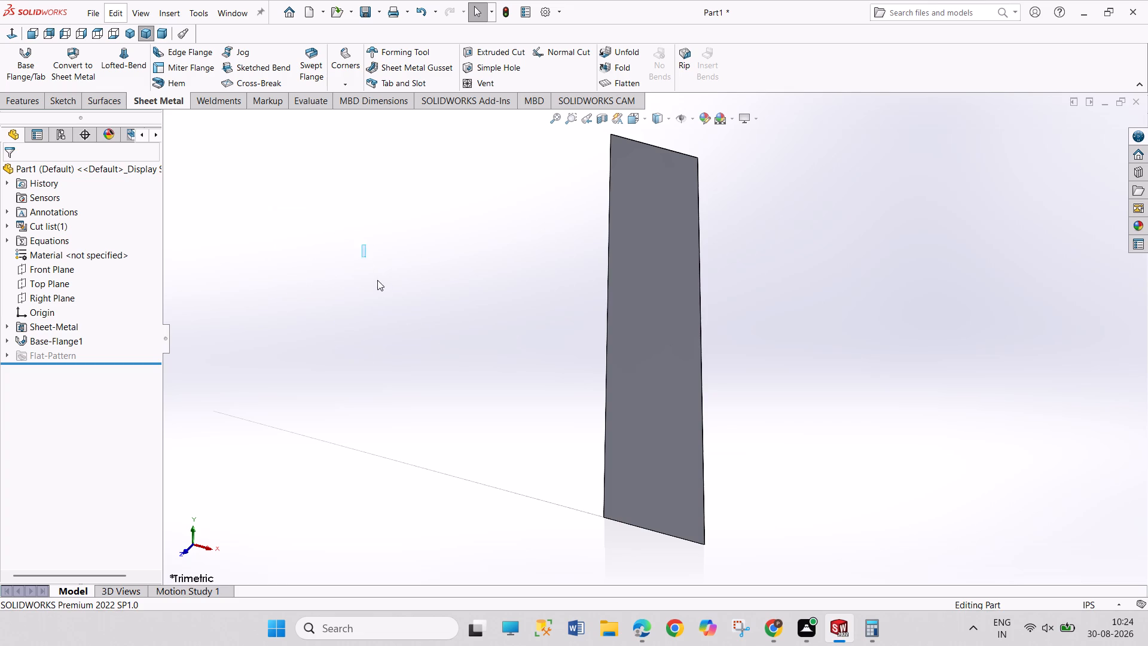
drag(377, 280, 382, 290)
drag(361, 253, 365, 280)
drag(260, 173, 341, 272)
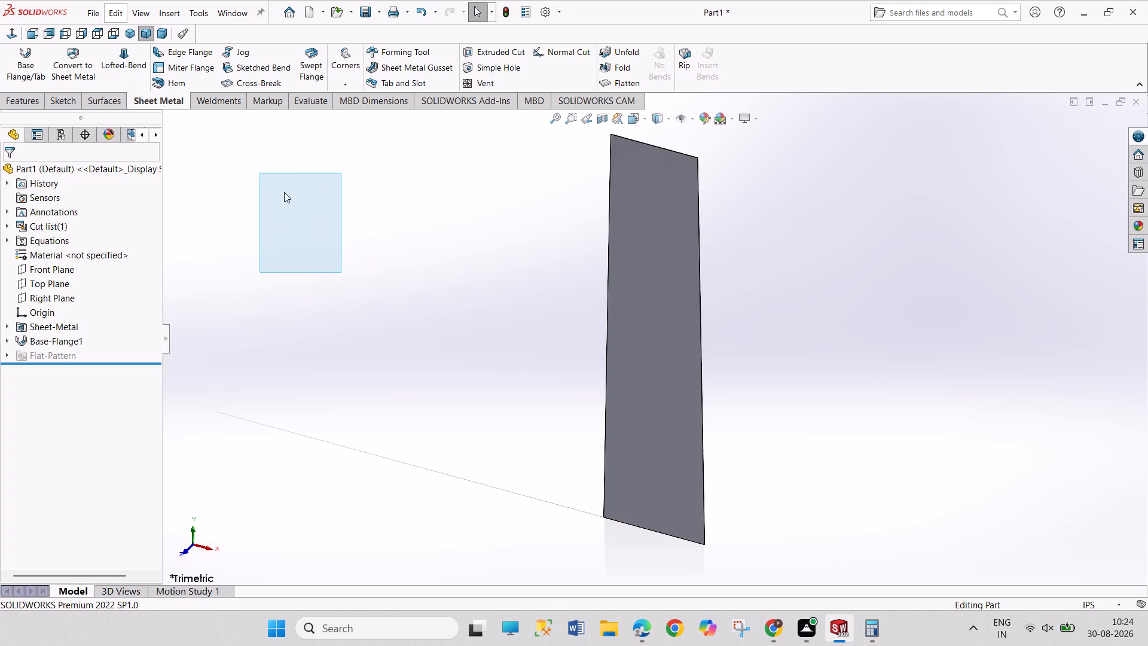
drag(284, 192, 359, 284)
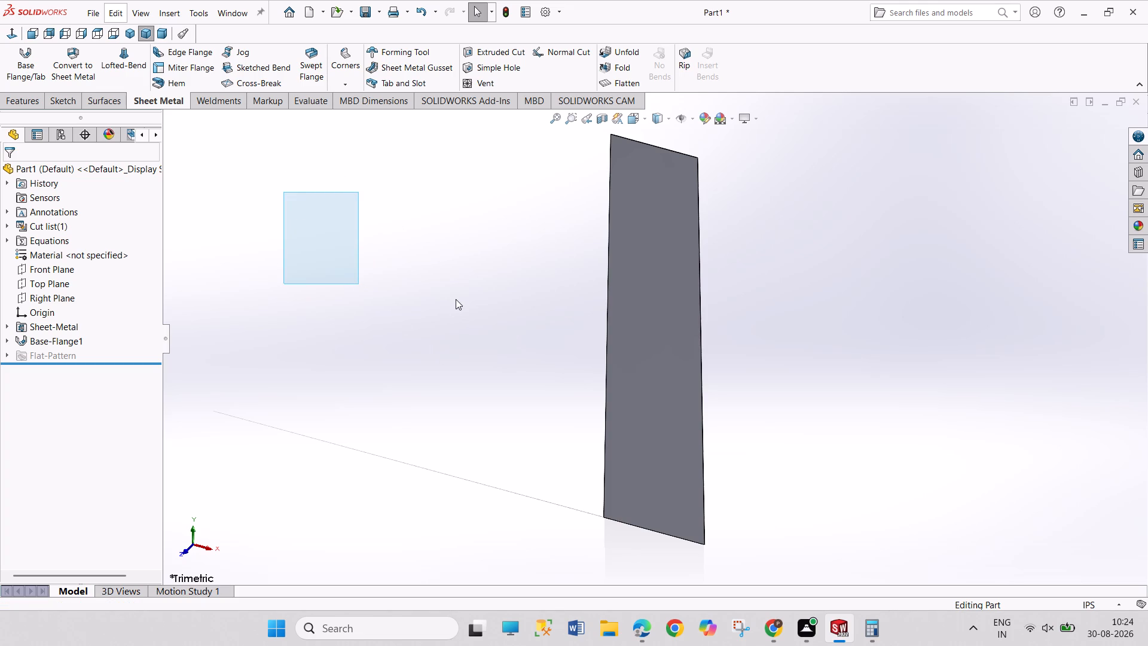
Start a sketch on the plate's front face and draw a near-vertical line extending slightly beyond the top and bottom edges.
click(690, 386)
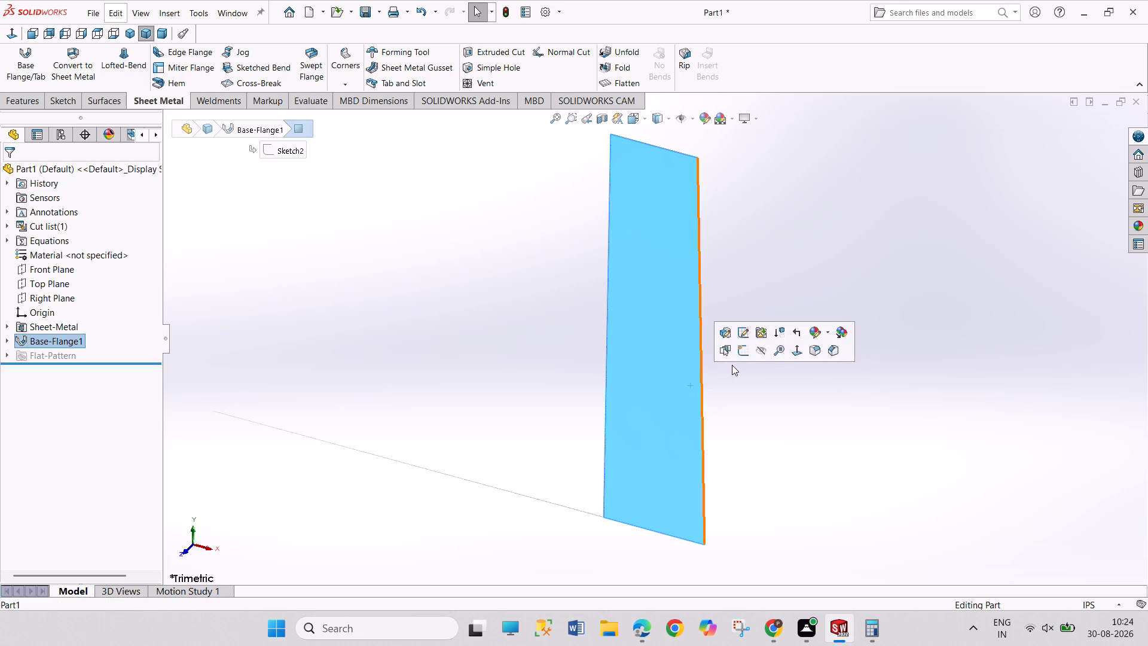
click(739, 355)
drag(765, 313, 778, 343)
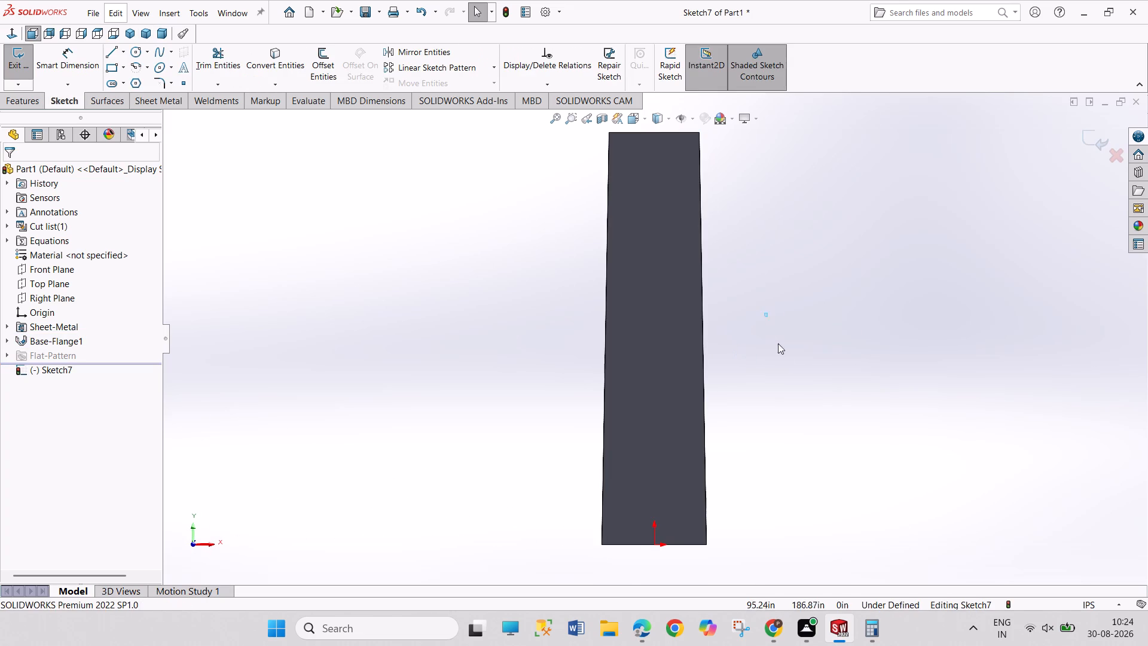
drag(778, 343, 790, 363)
click(110, 53)
scroll(630, 160, up, 1)
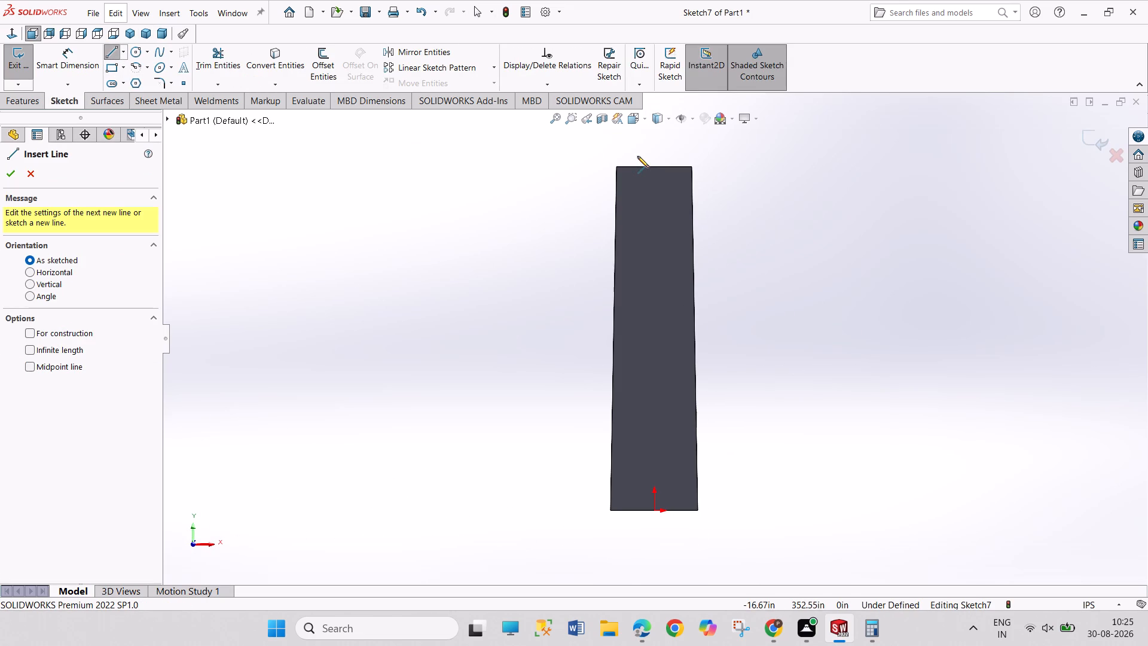
click(637, 156)
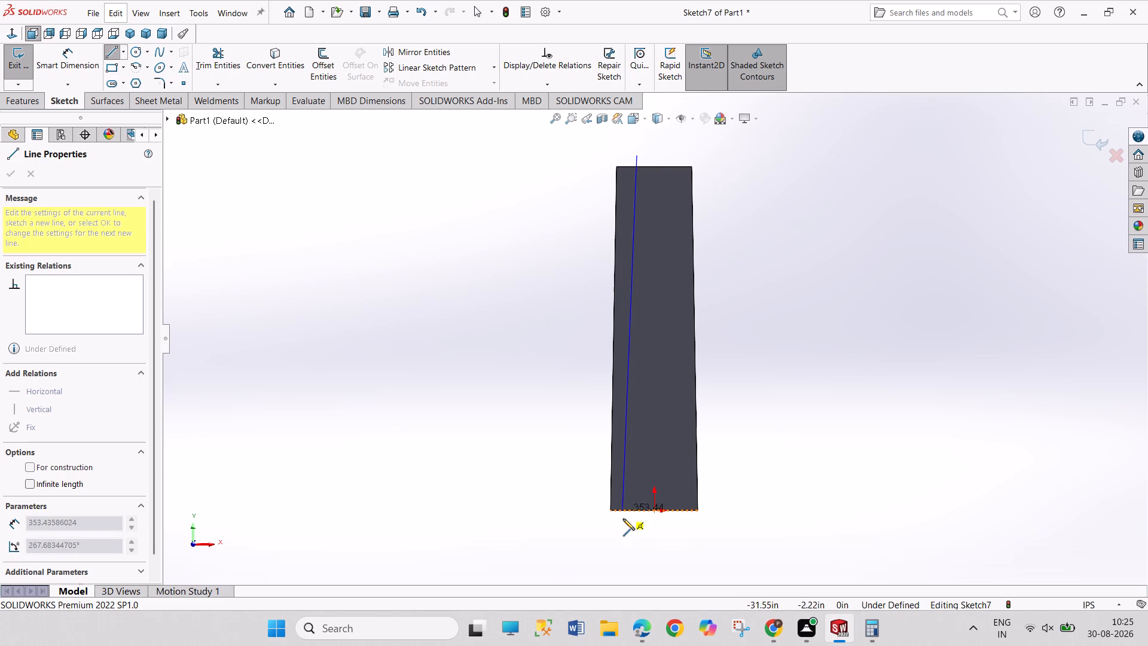
click(645, 518)
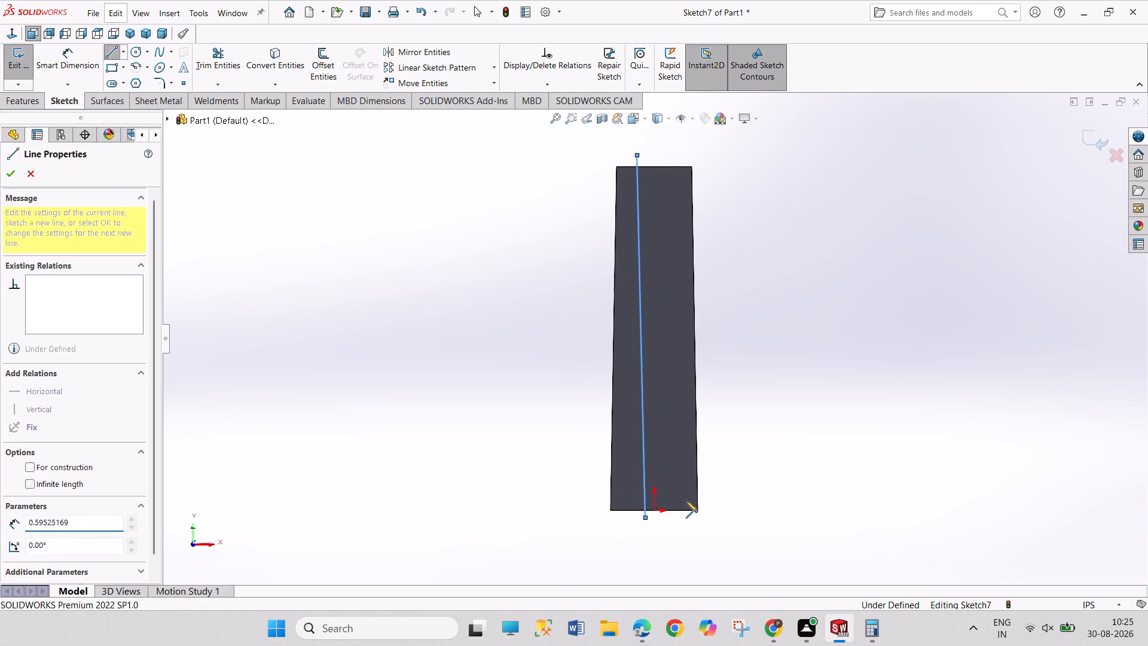
right_click(871, 384)
click(883, 394)
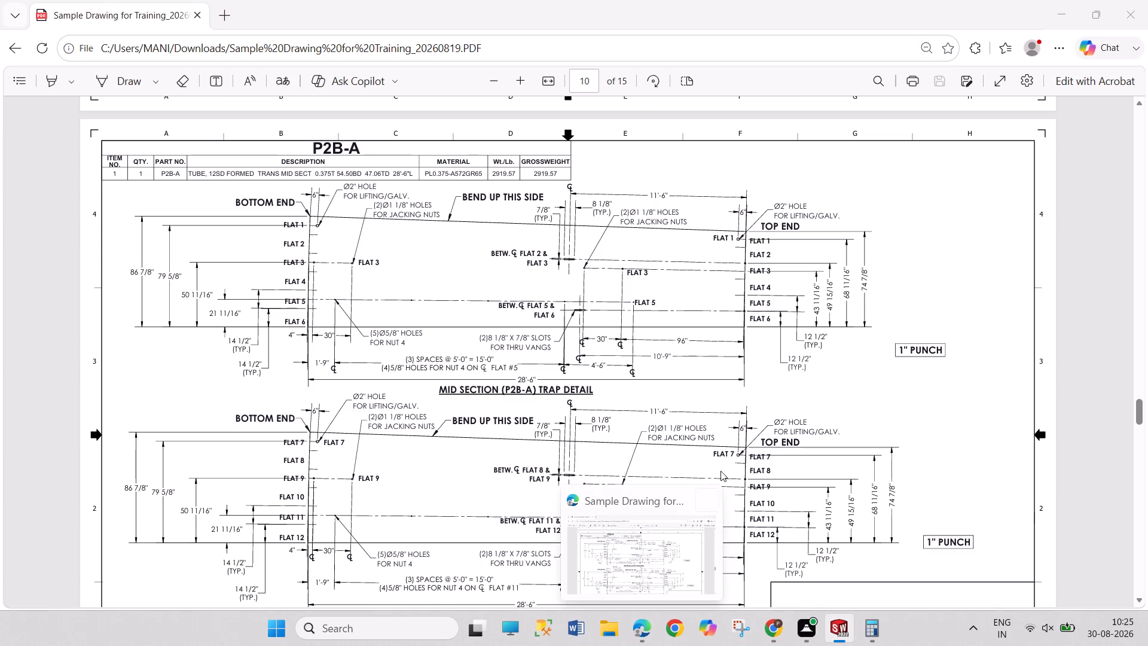
Dimension the horizontal distance from the line's upper endpoint to the plate's top right corner as 68 11/16 in.
right_drag(815, 354, 787, 159)
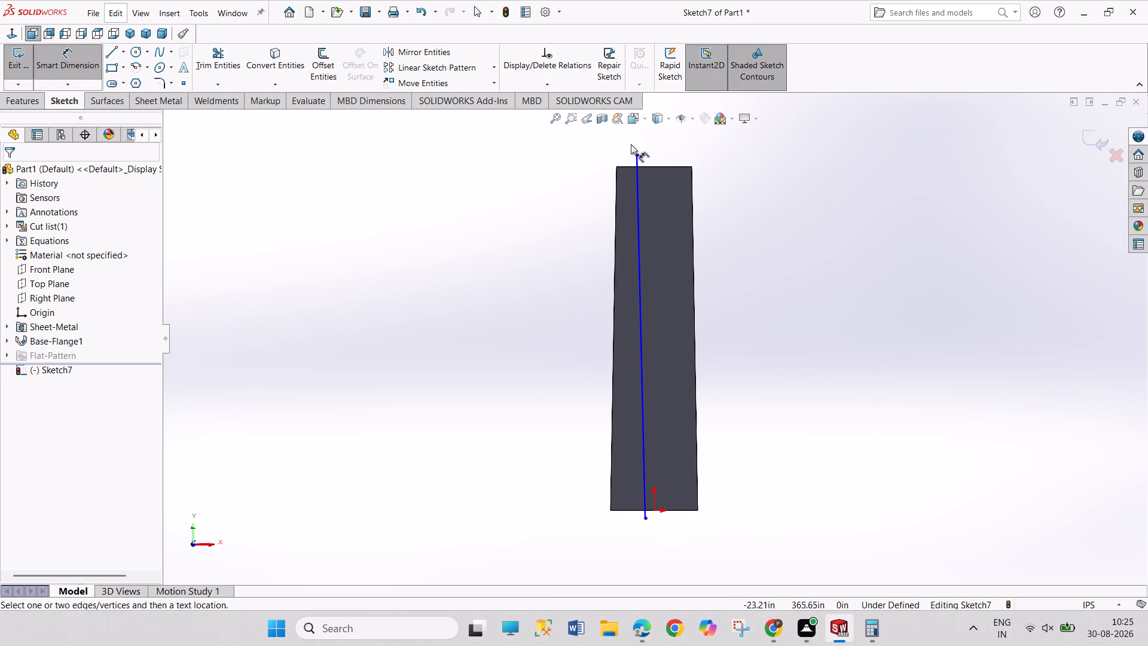
click(634, 153)
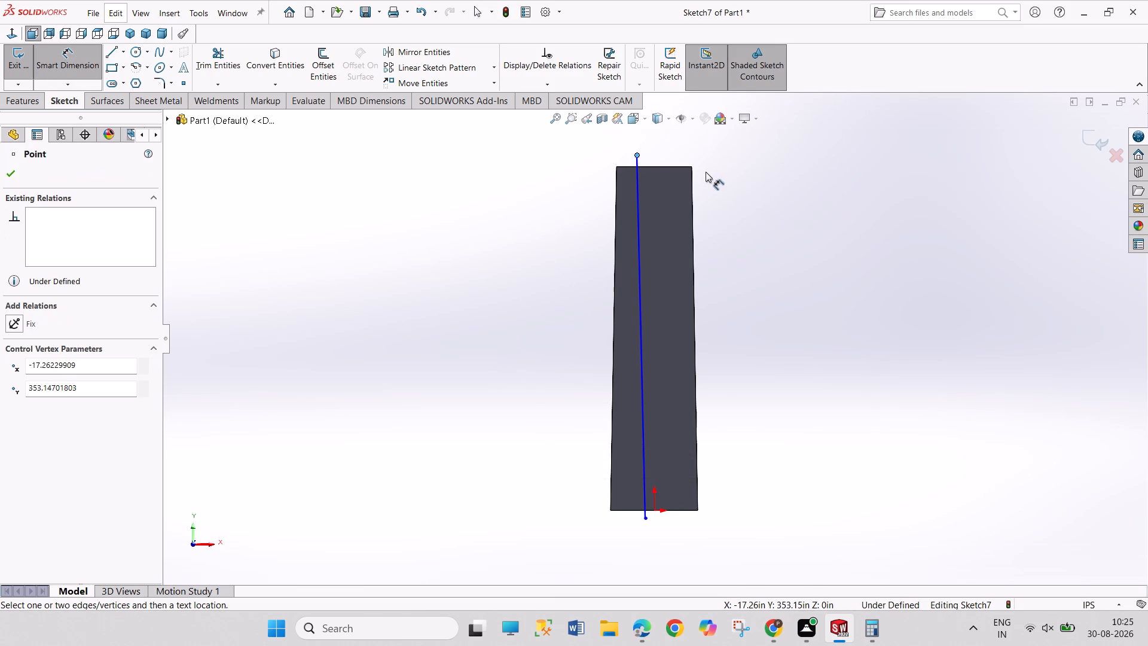
click(691, 168)
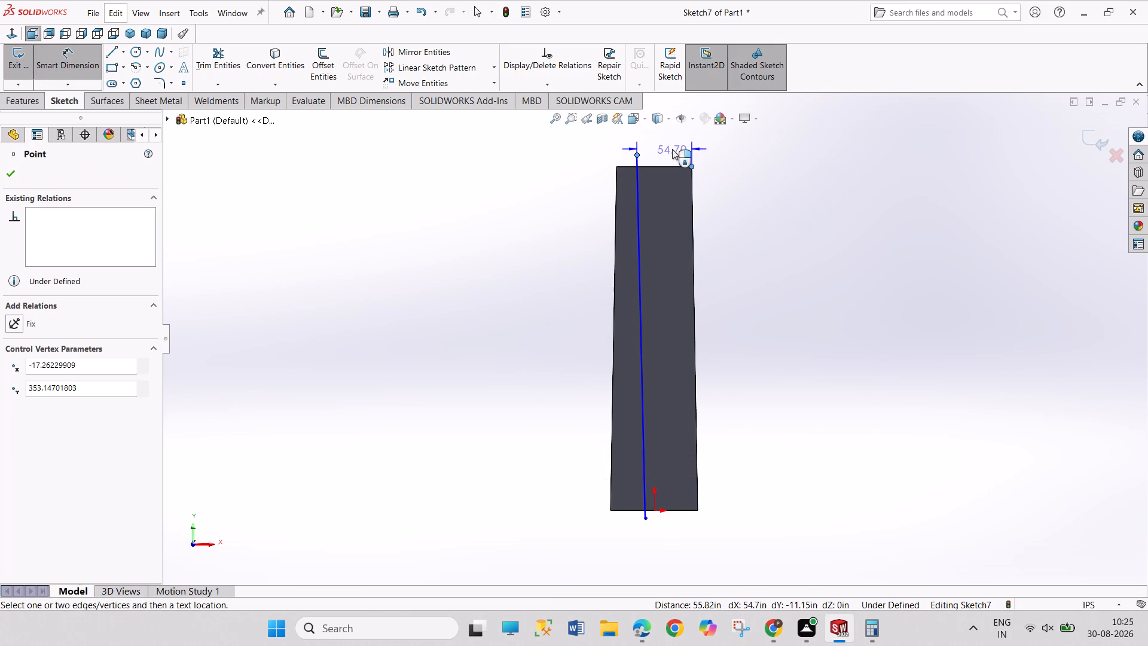
click(672, 149)
text(68 11)
text(/16)
key(Return)
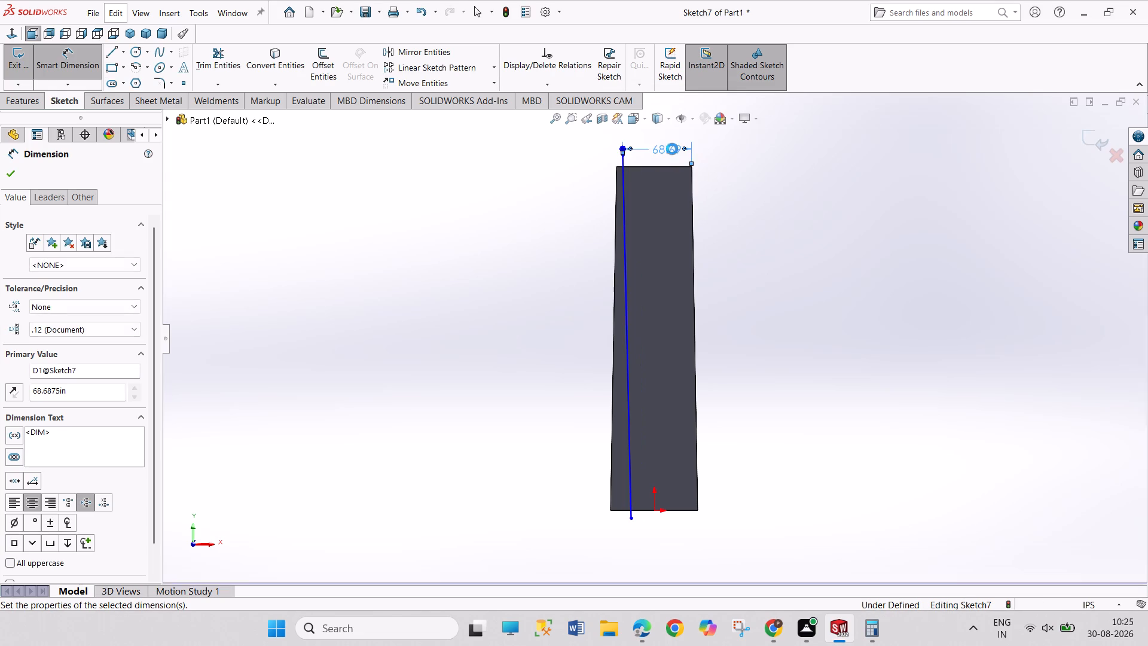
right_click(773, 196)
click(791, 236)
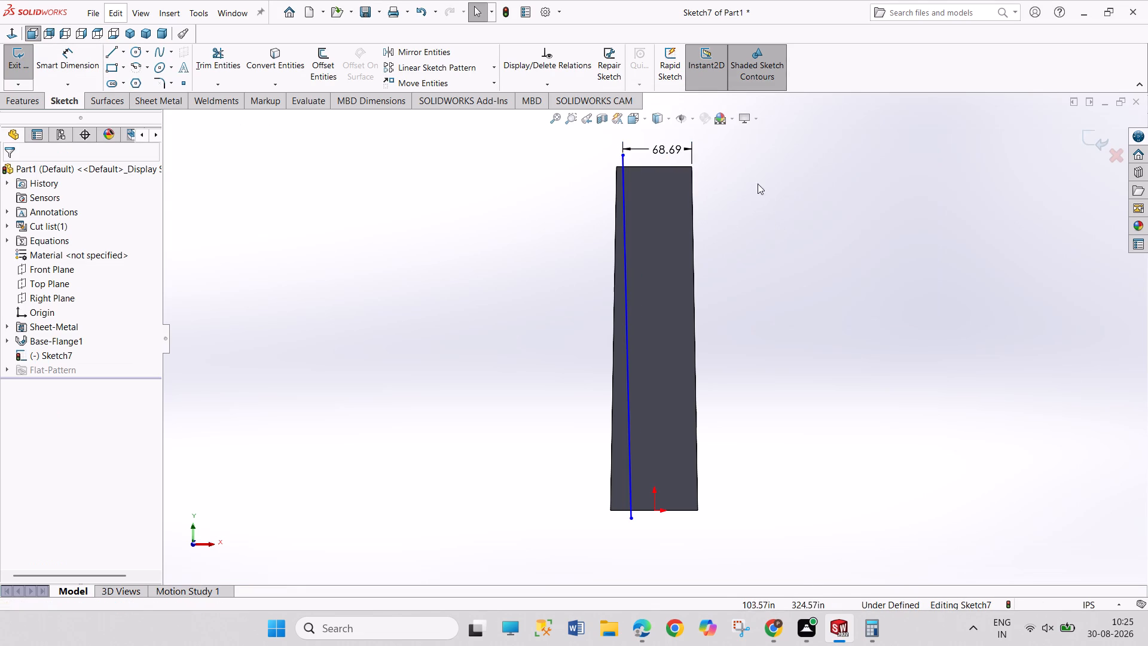
drag(758, 184, 788, 253)
drag(775, 200, 808, 263)
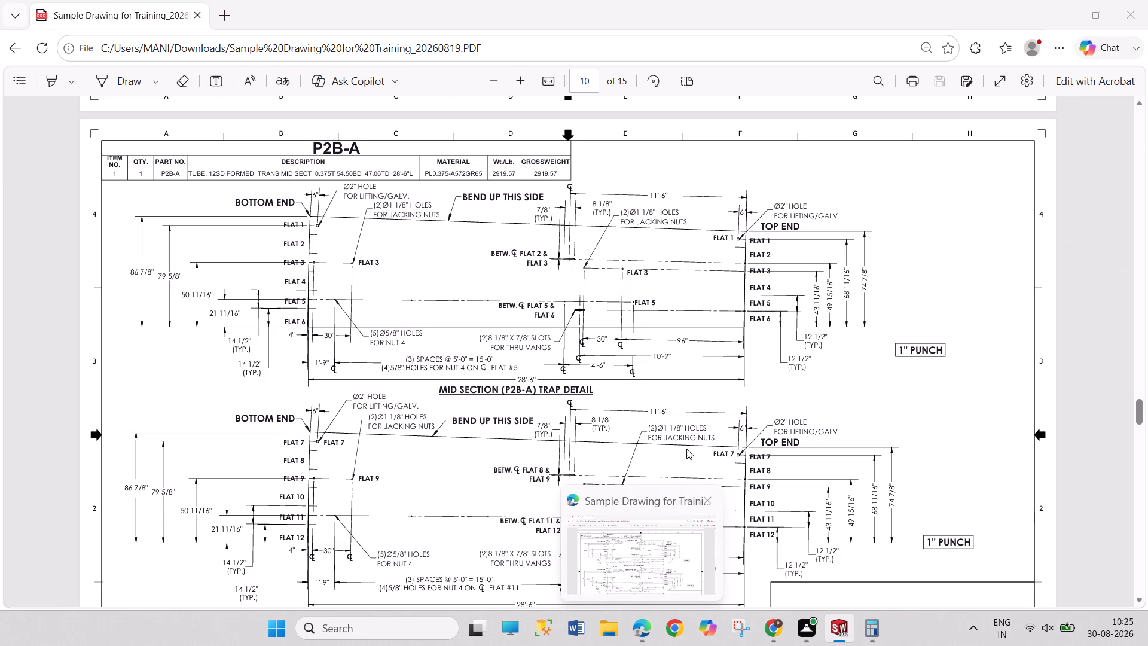
Dimension the horizontal distance from the line's lower endpoint to the plate's bottom right corner as 79 5/8 in.
right_drag(755, 469, 746, 373)
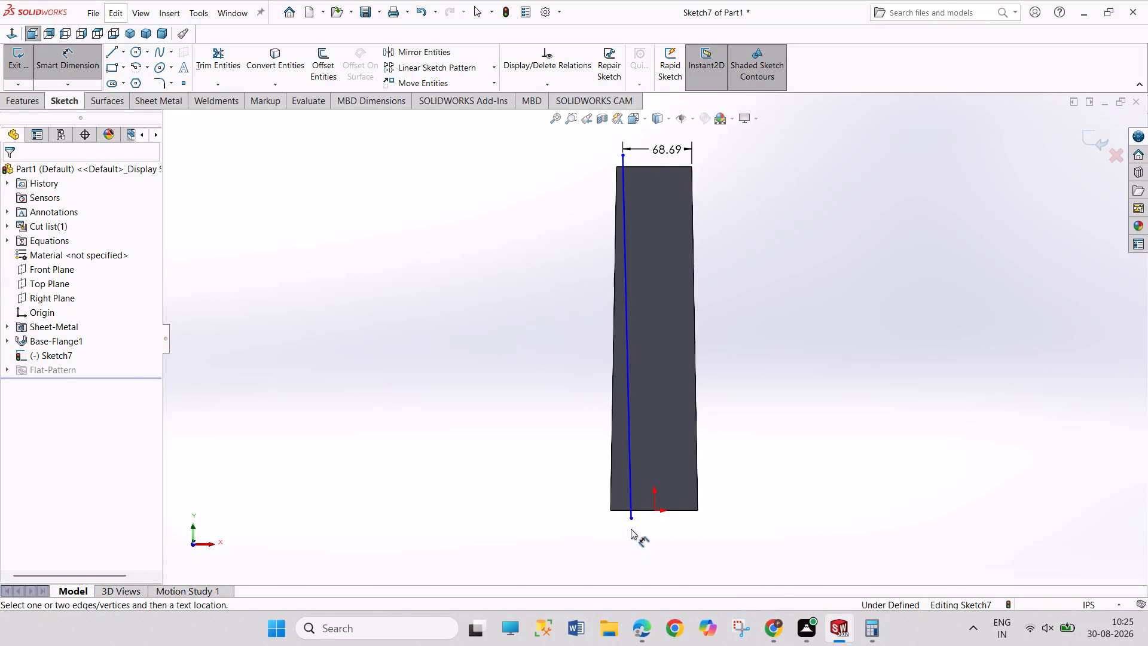
click(631, 517)
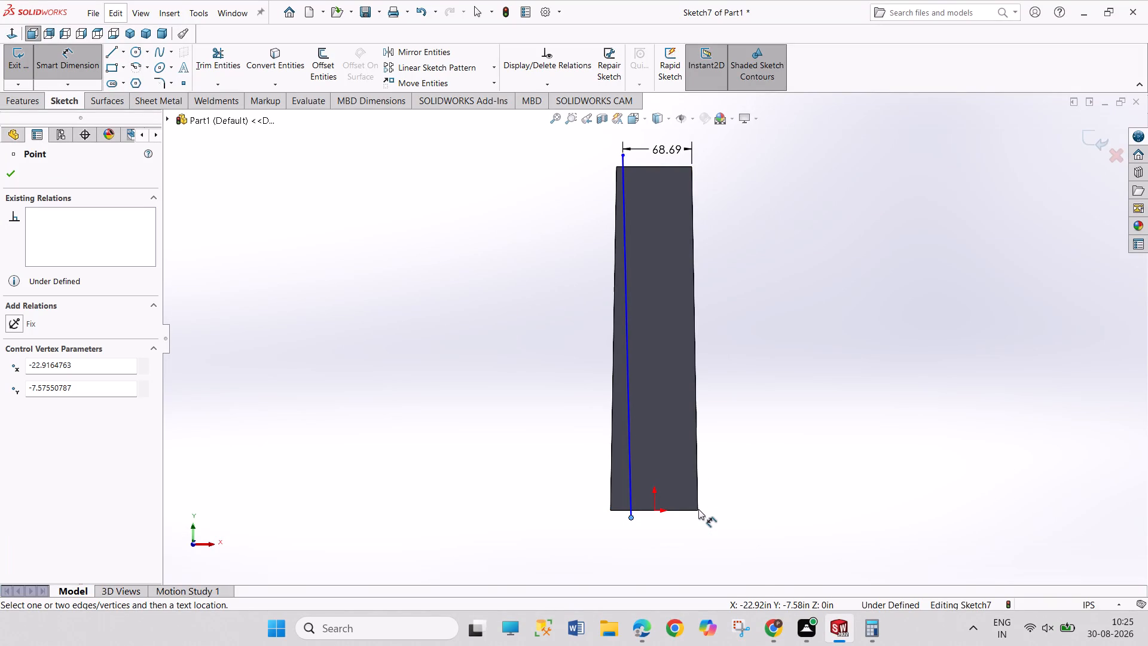
click(700, 510)
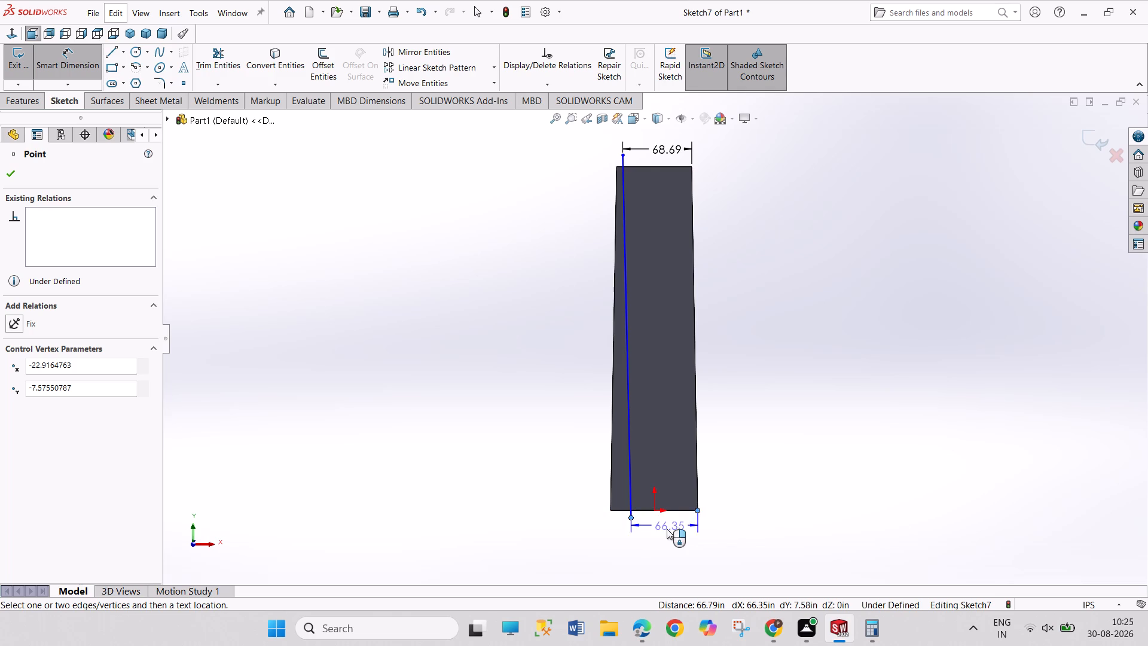
click(662, 531)
text(79 5/)
key(8)
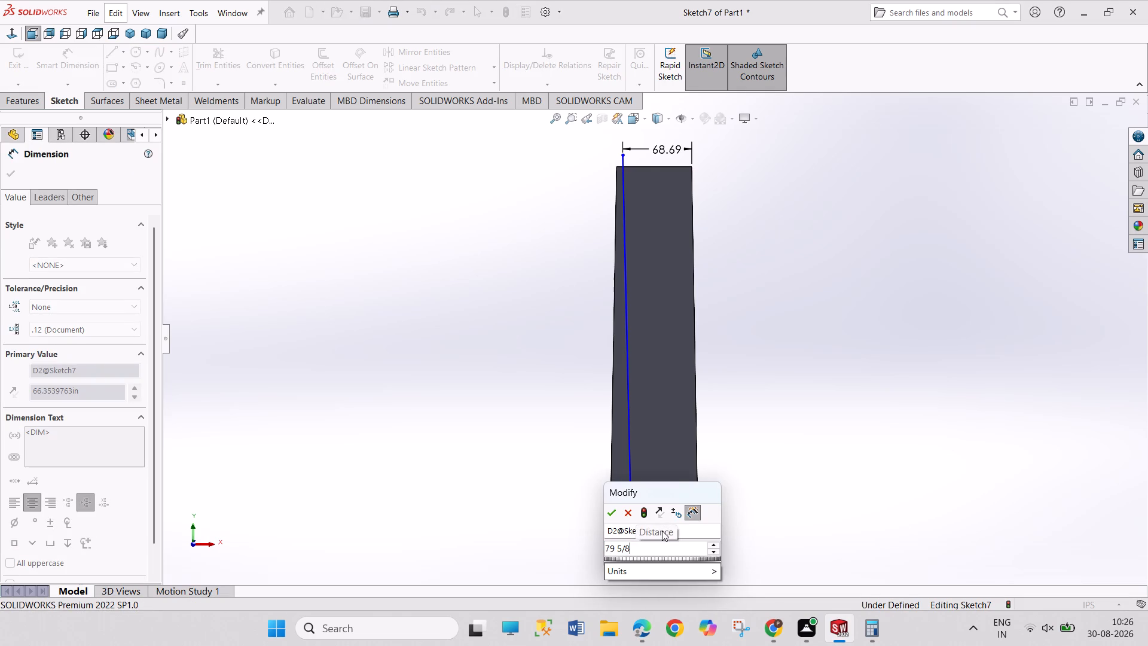
key(Return)
right_click(806, 409)
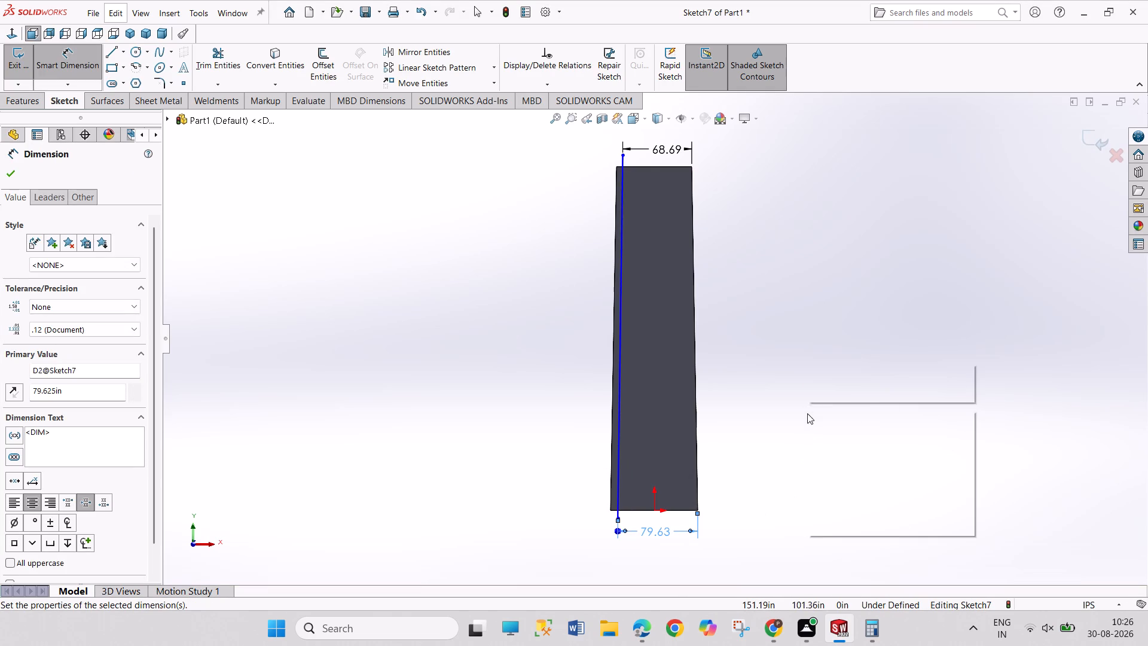
click(831, 449)
drag(799, 349, 830, 425)
drag(800, 359, 828, 441)
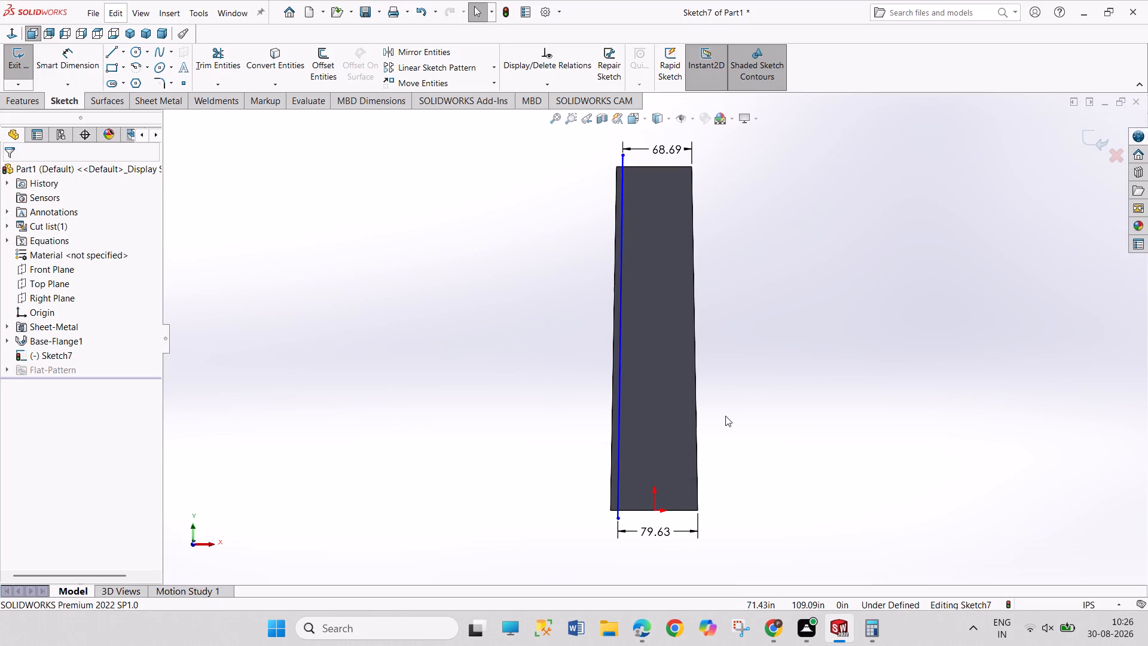
Make the line's lower and upper endpoints coincident with the plate's bottom and top edges, and finish the sketch.
click(619, 519)
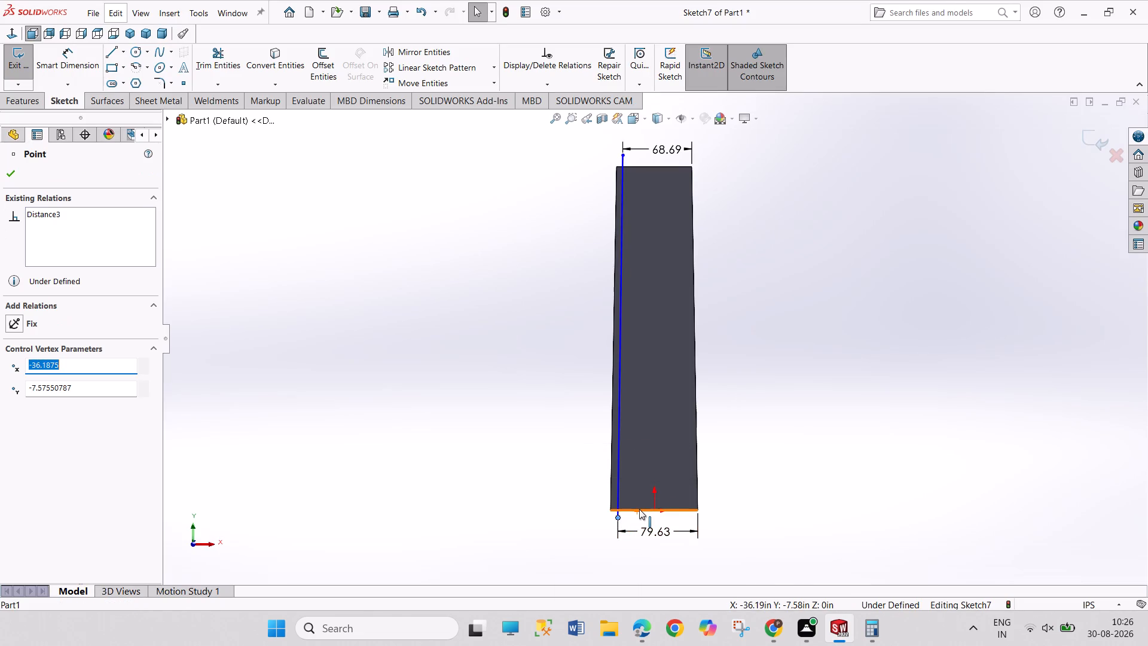
ctrl+click(639, 509)
click(691, 450)
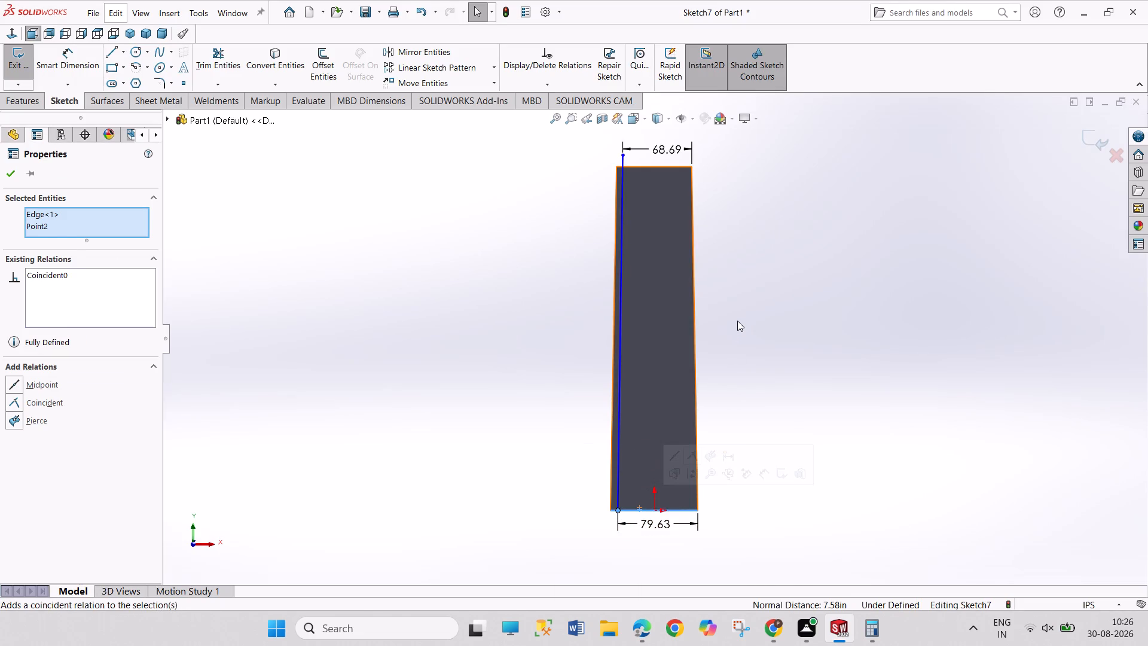
drag(738, 318, 769, 384)
drag(755, 333, 780, 386)
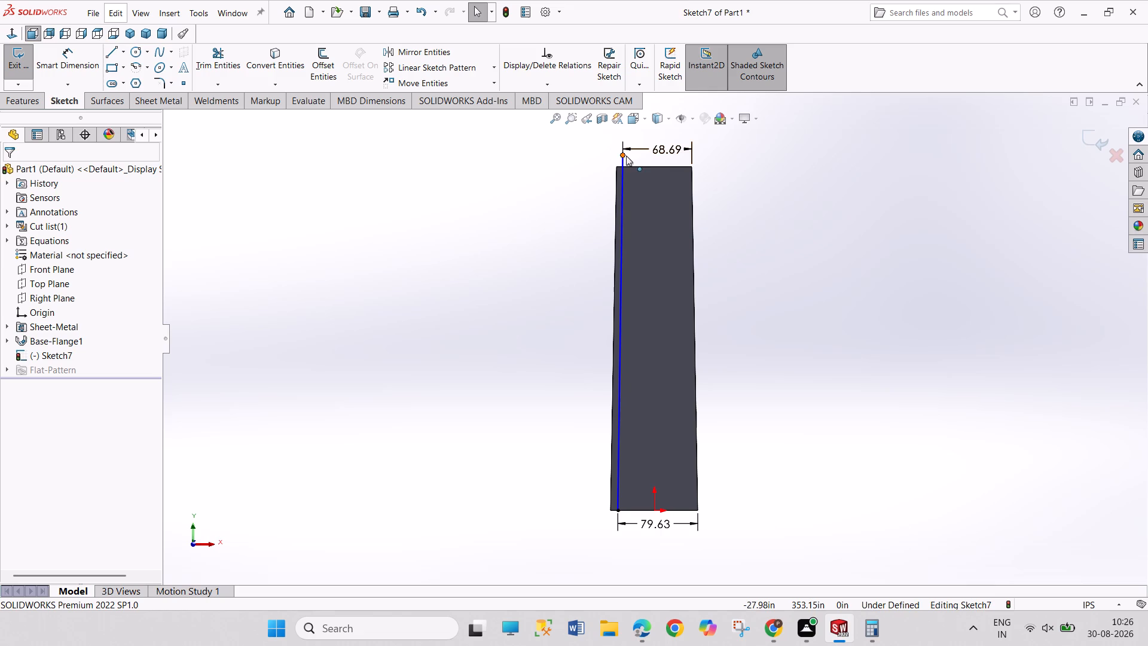
click(622, 154)
ctrl+click(634, 168)
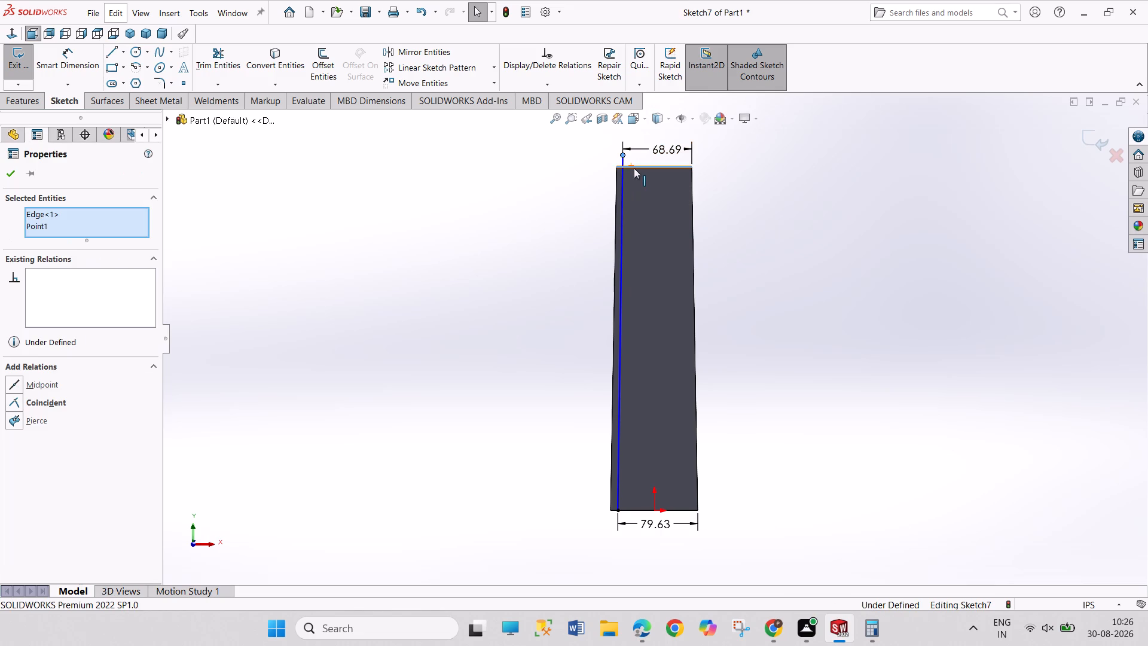
click(684, 115)
drag(747, 233, 783, 281)
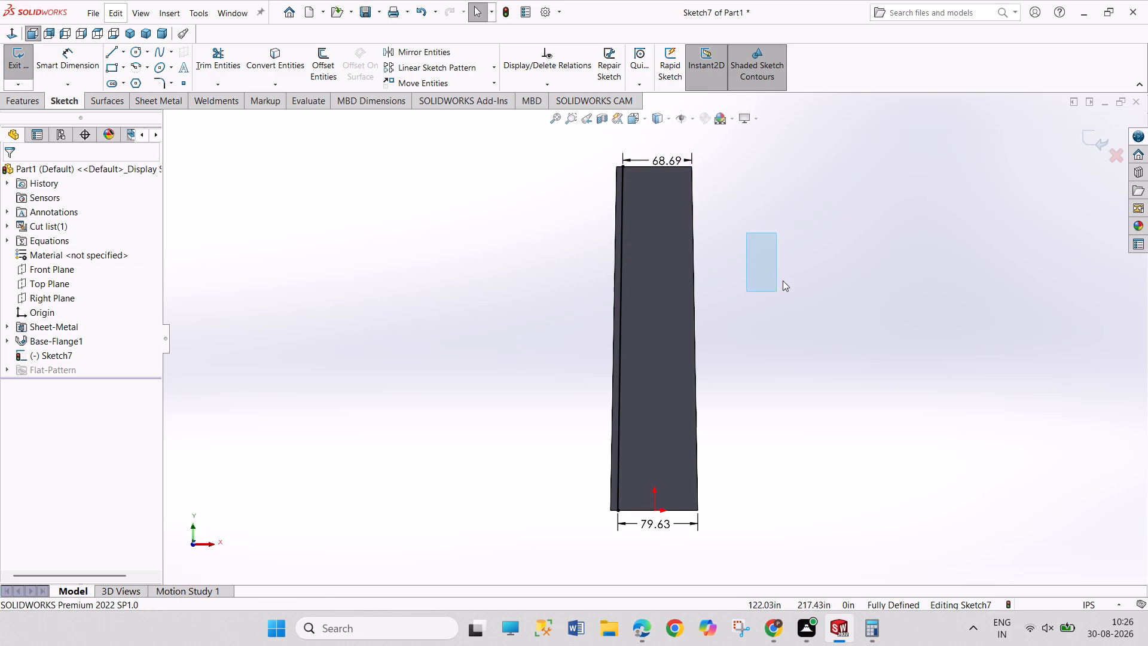
drag(783, 281, 777, 292)
drag(759, 234, 810, 323)
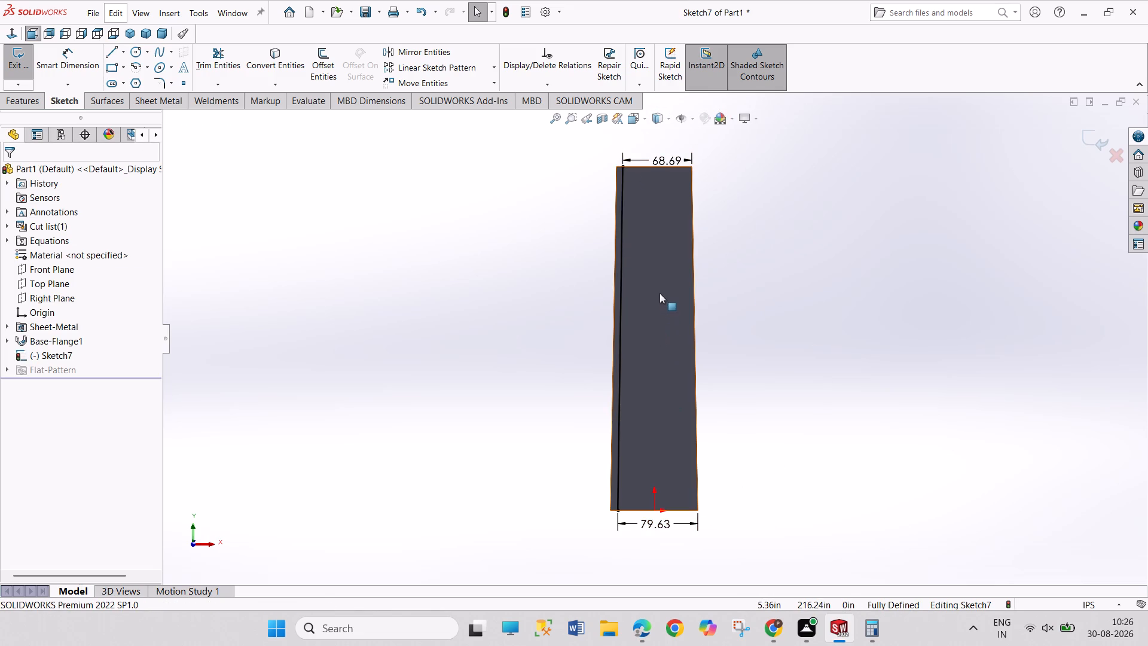
scroll(660, 293, down, 1)
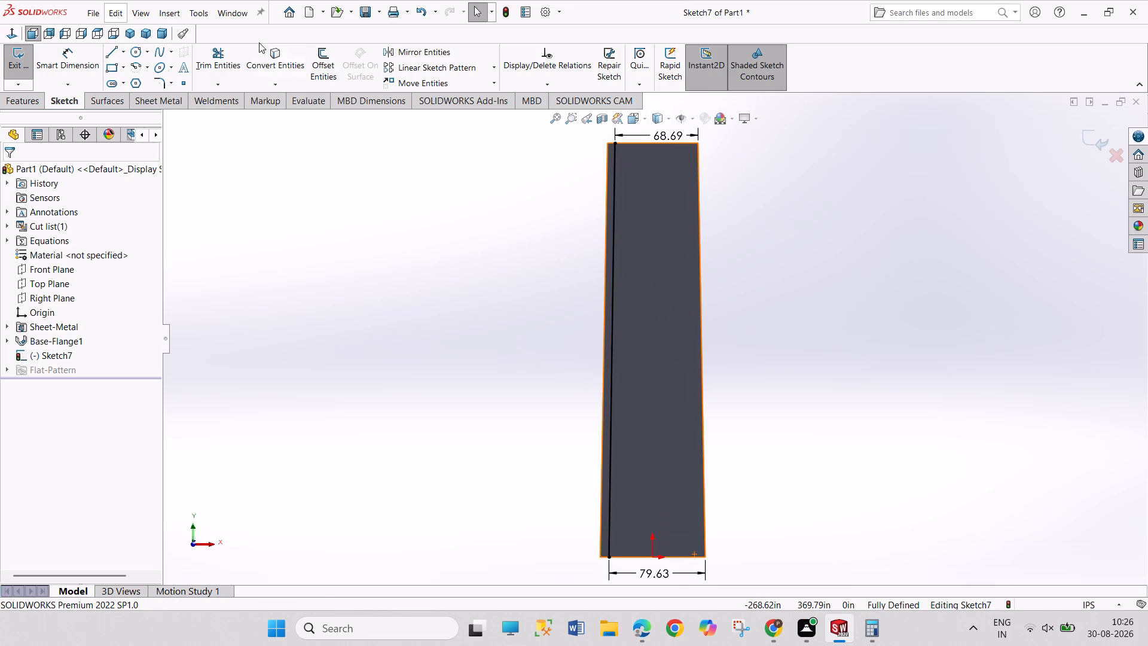
click(24, 60)
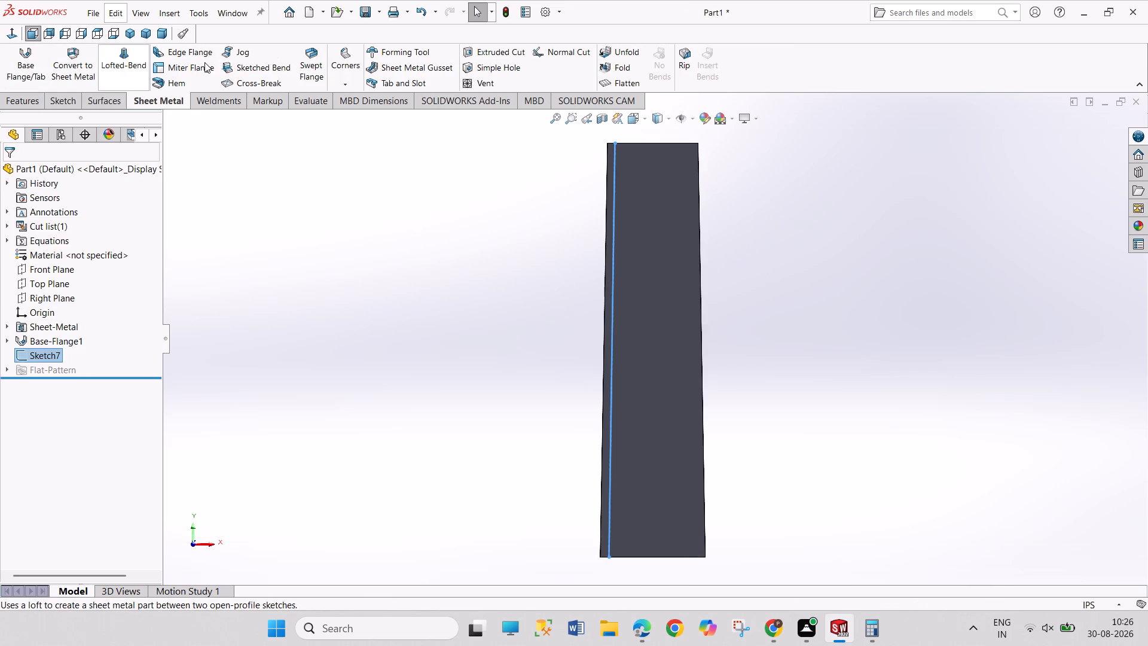
Create a 30-degree sketched bend along the line with the default radius, keeping the plate's wide portion fixed.
click(269, 64)
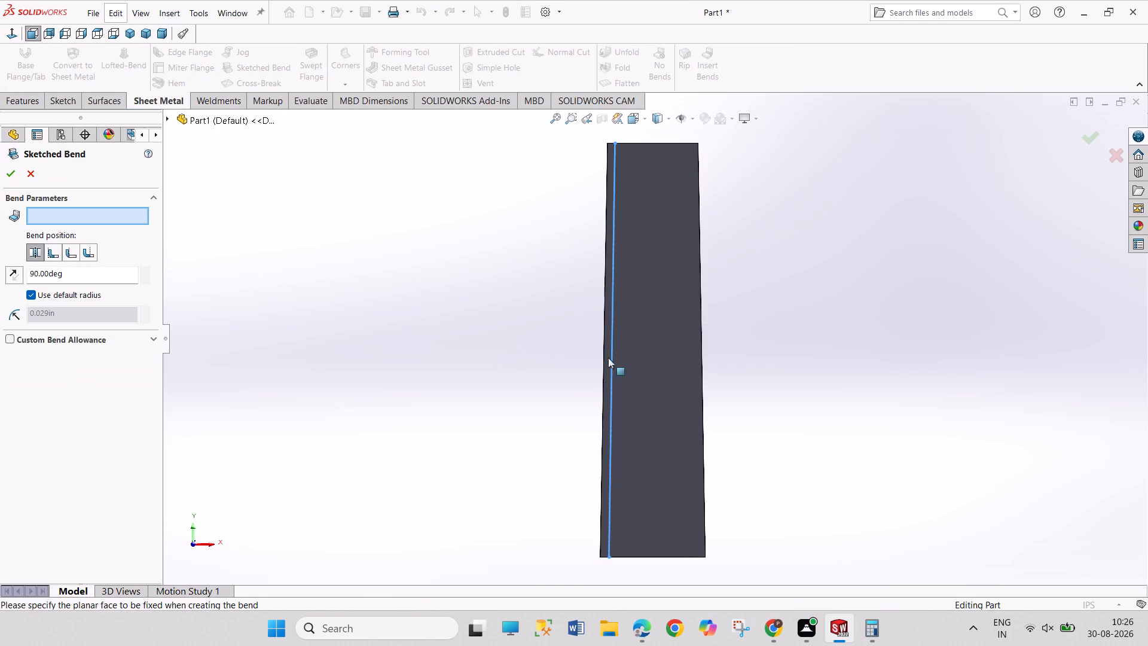
click(652, 364)
middle_drag(545, 486, 534, 461)
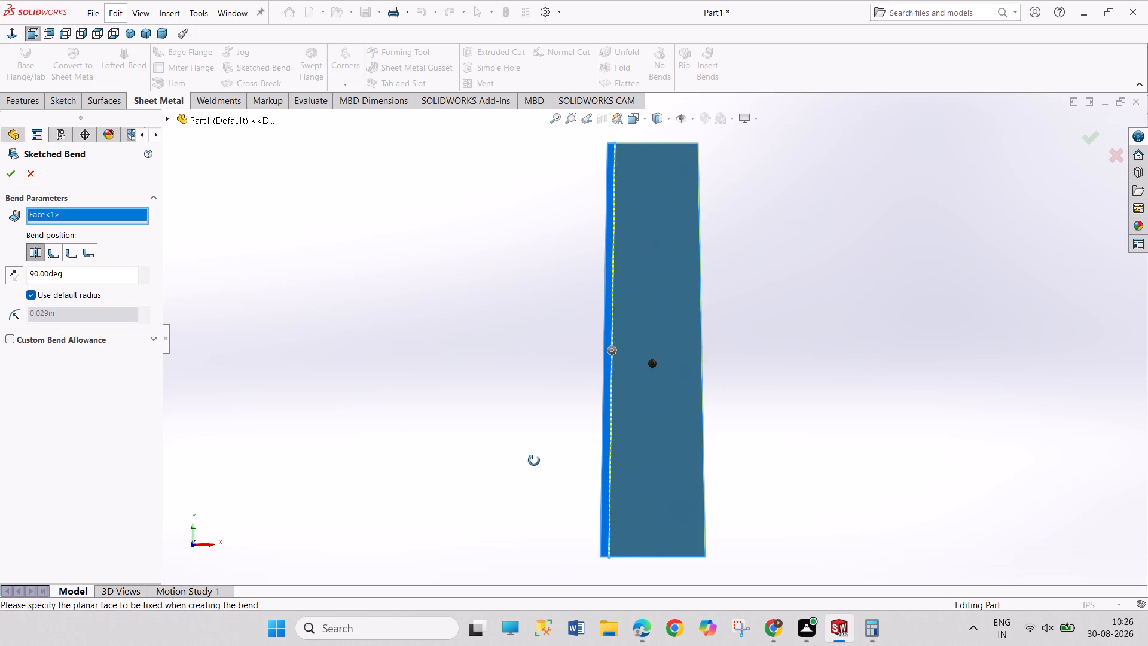
middle_drag(534, 461, 488, 341)
double_click(100, 279)
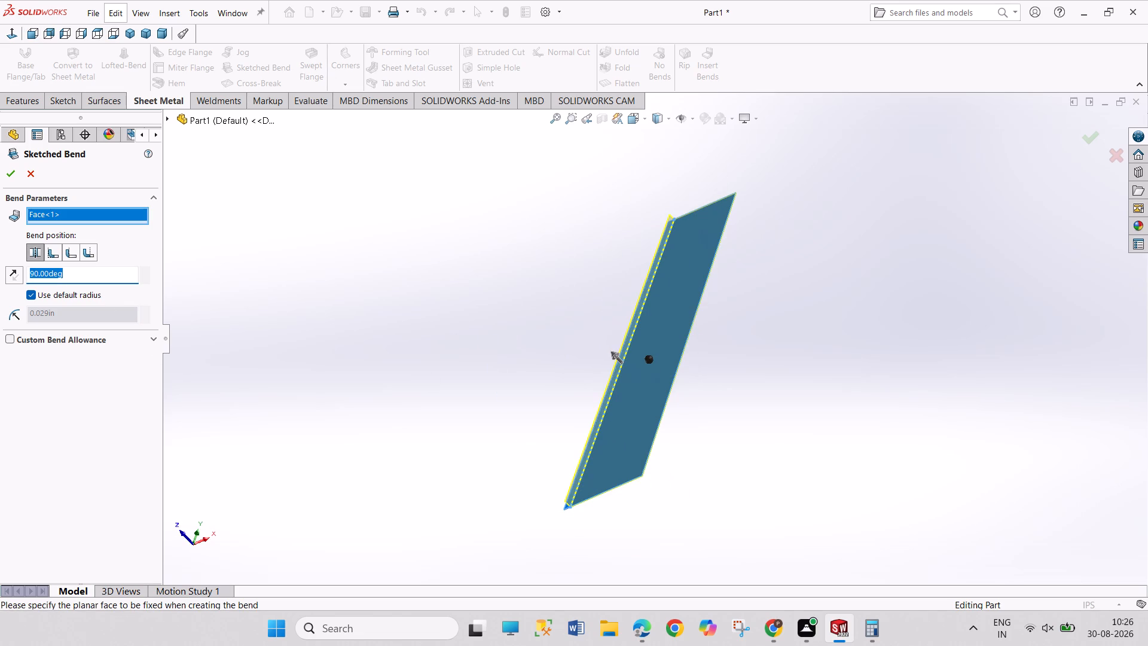
text(30)
key(Return)
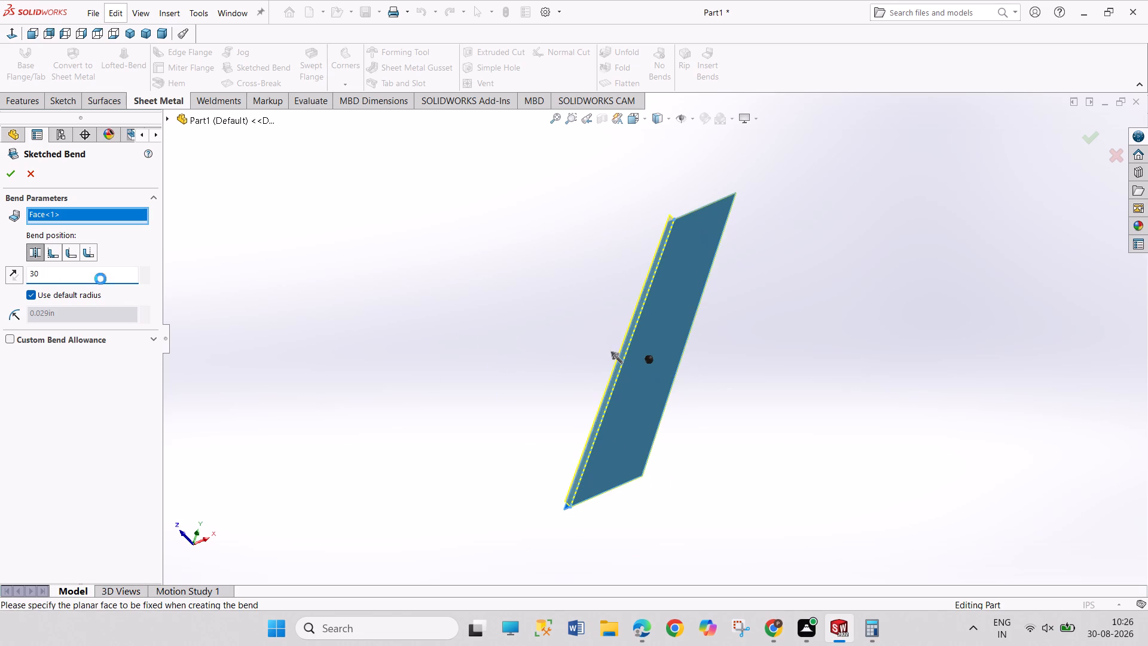
click(13, 175)
Start a sketch on the wide front face and draw a near-vertical line inward of the bend, from just above the top edge to the bottom edge.
drag(429, 312, 481, 423)
drag(389, 333, 422, 408)
middle_drag(486, 426, 511, 437)
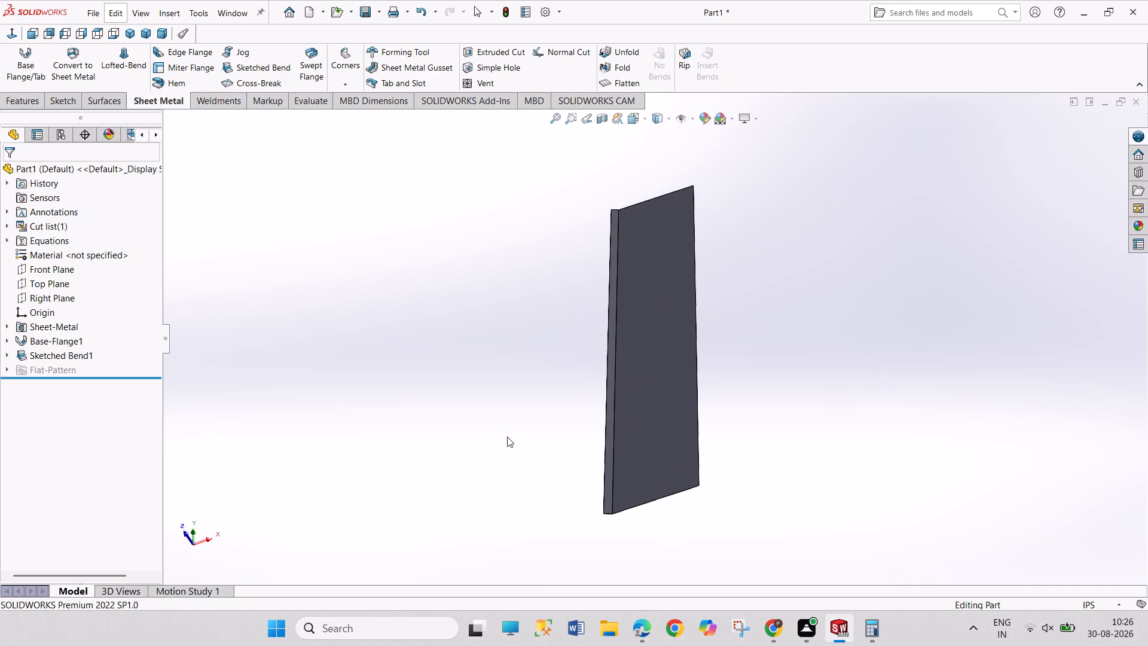
middle_click(502, 430)
middle_drag(502, 429, 487, 369)
middle_drag(520, 459, 502, 409)
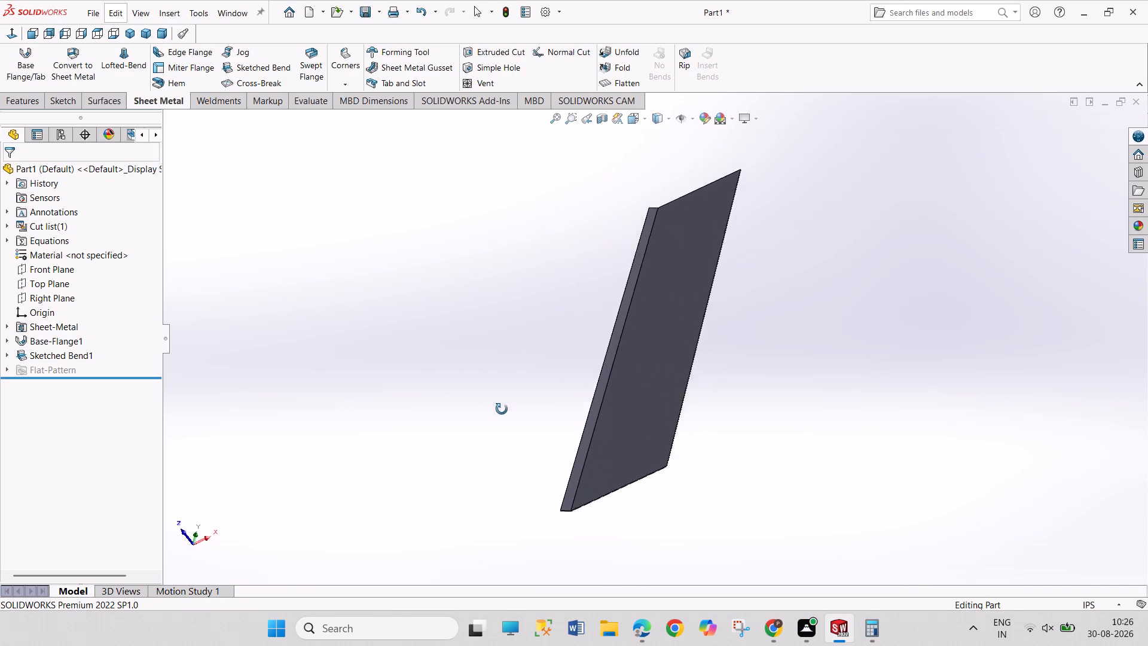
middle_drag(502, 409, 513, 366)
click(655, 392)
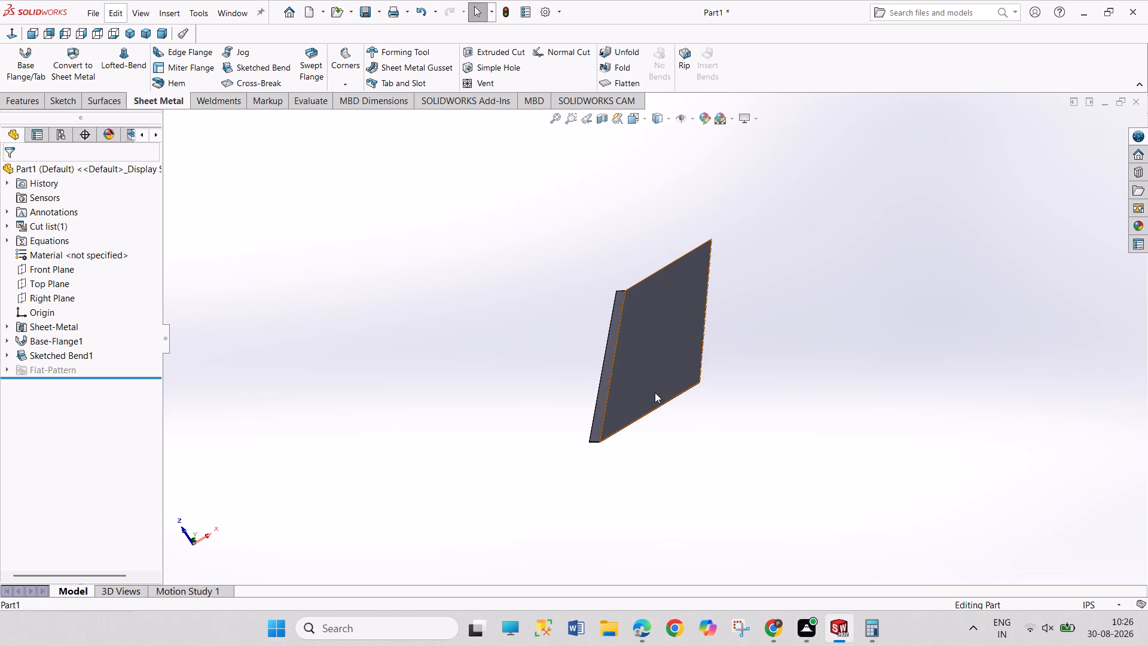
click(708, 355)
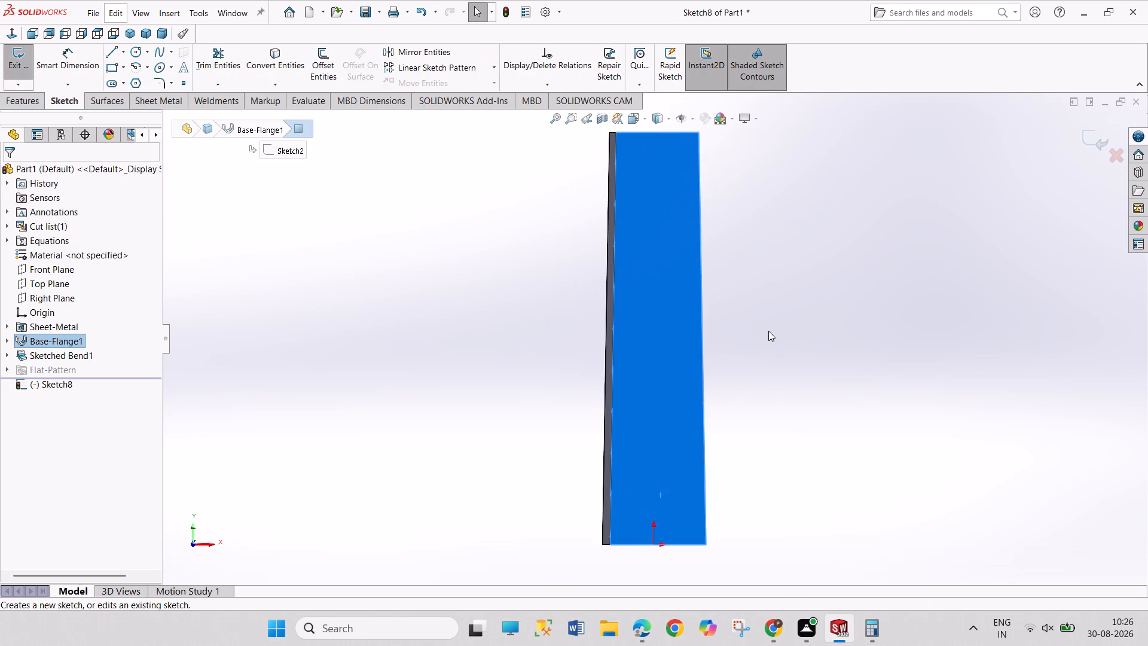
drag(768, 330, 783, 366)
scroll(787, 364, up, 1)
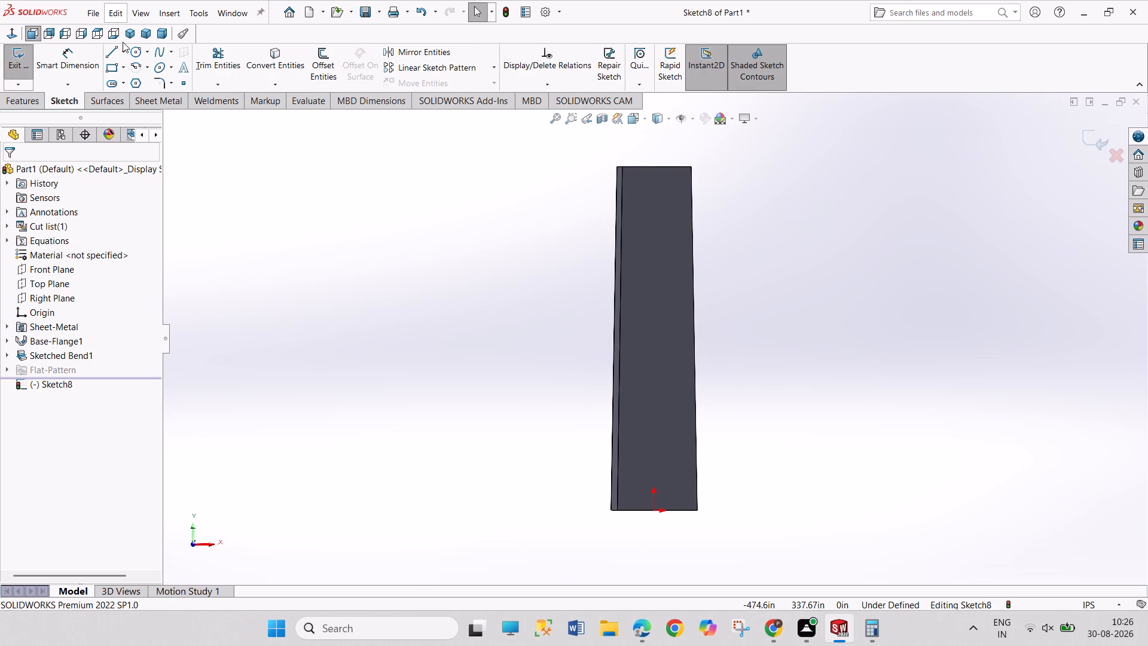
click(106, 56)
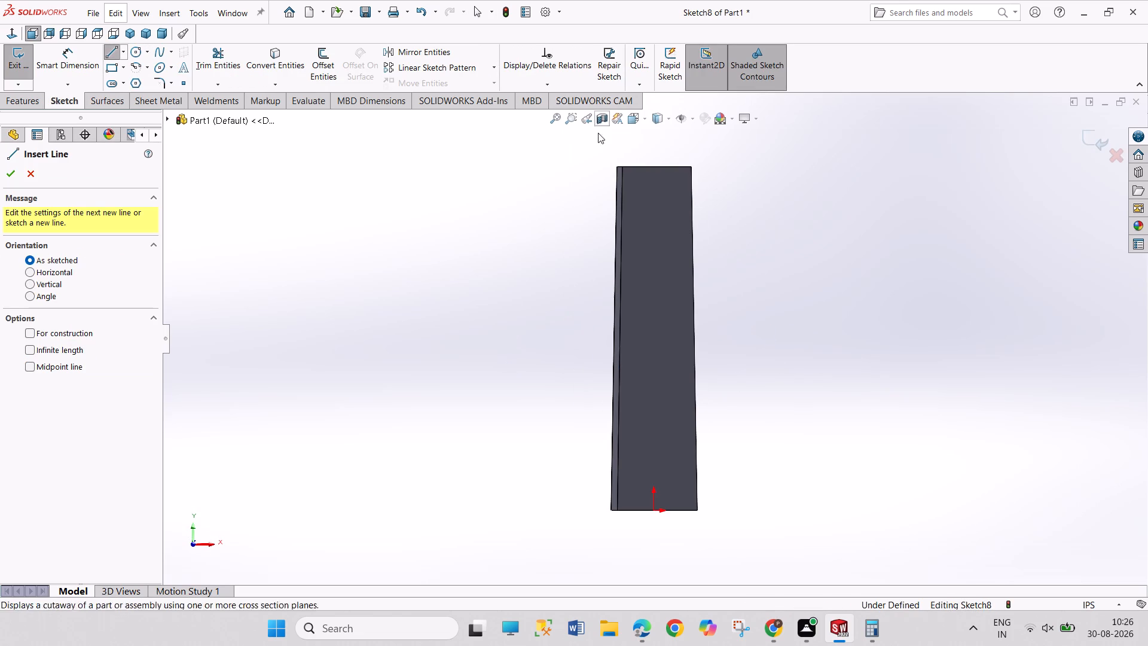
click(634, 150)
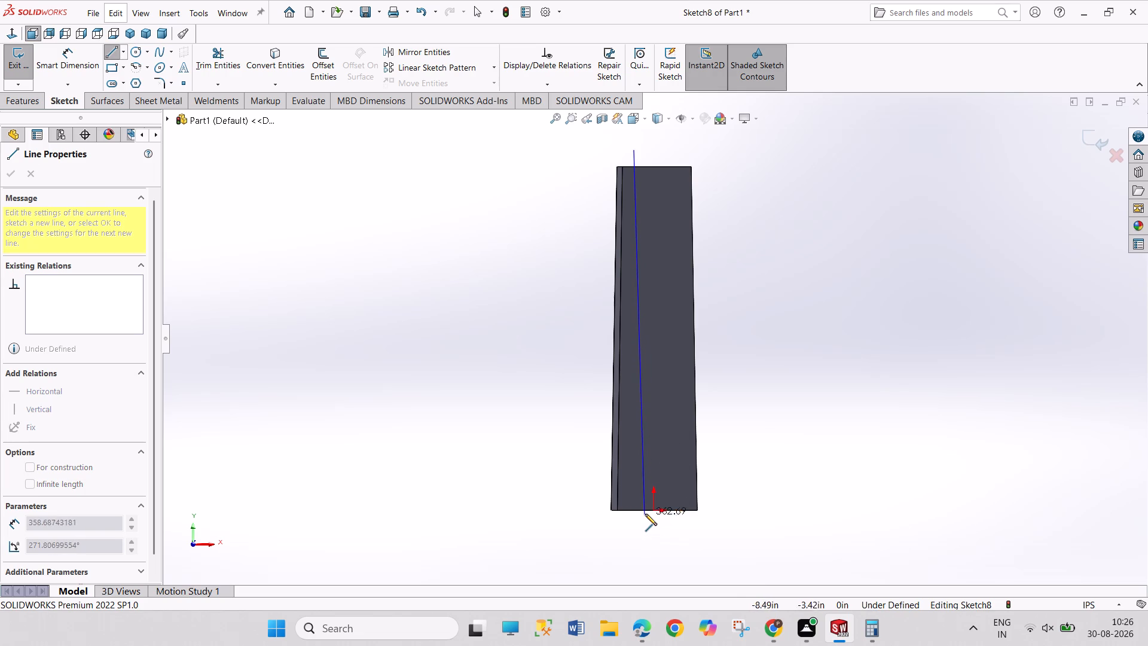
click(642, 512)
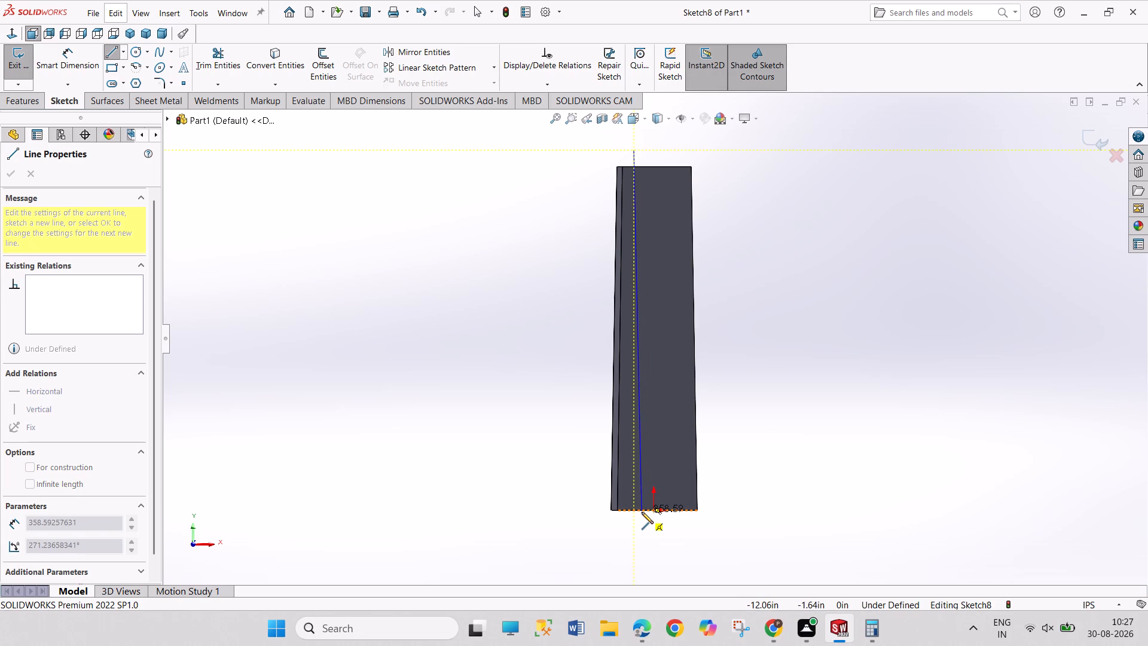
right_click(774, 429)
click(787, 439)
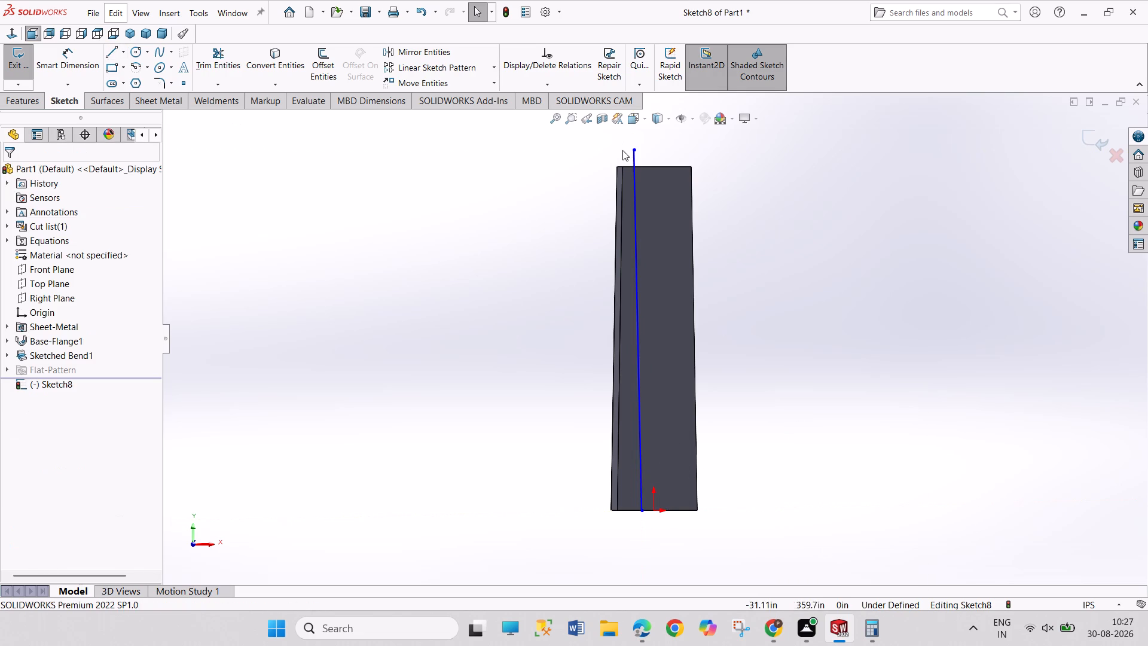
Attach the new line's upper endpoint to the plate's top edge.
drag(635, 148, 635, 161)
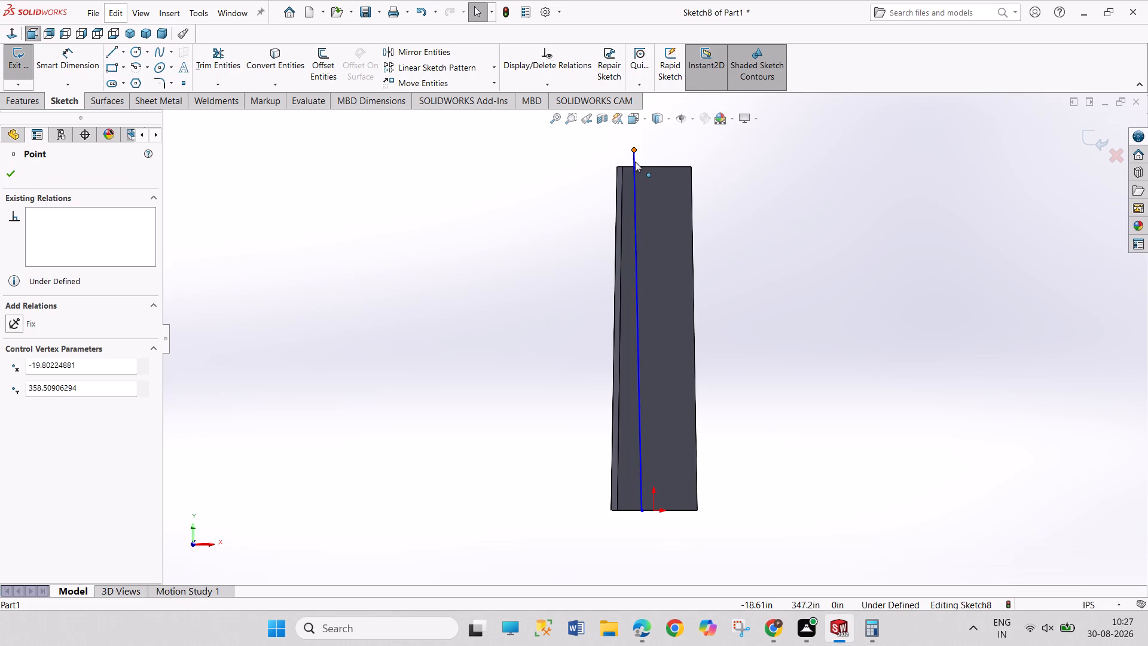
drag(635, 161, 635, 165)
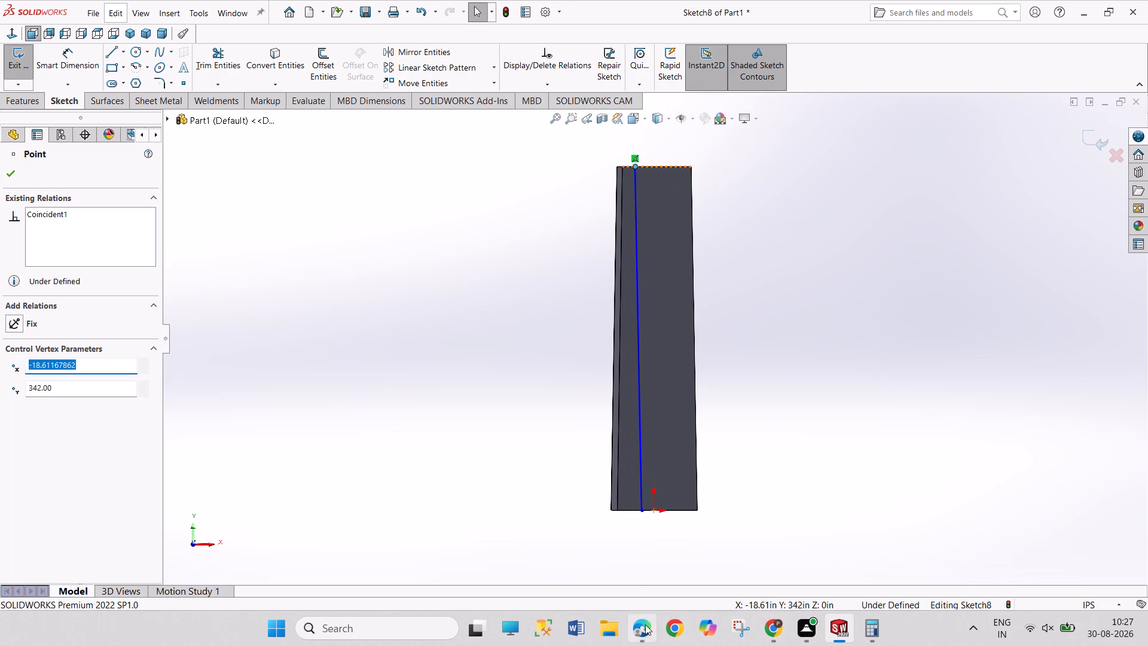
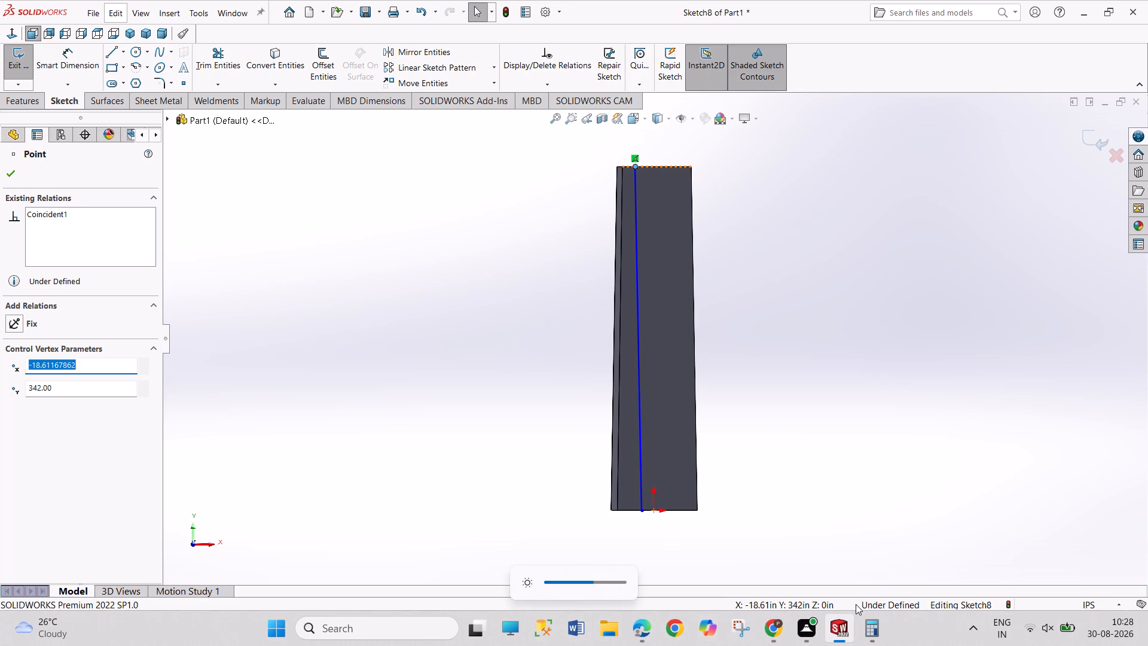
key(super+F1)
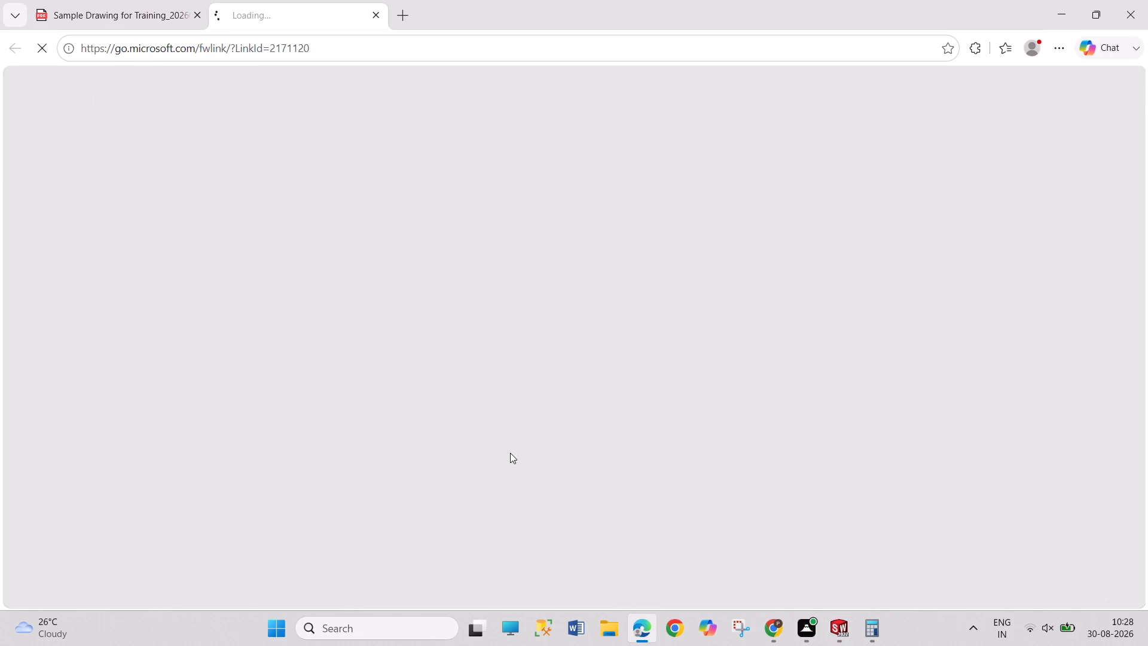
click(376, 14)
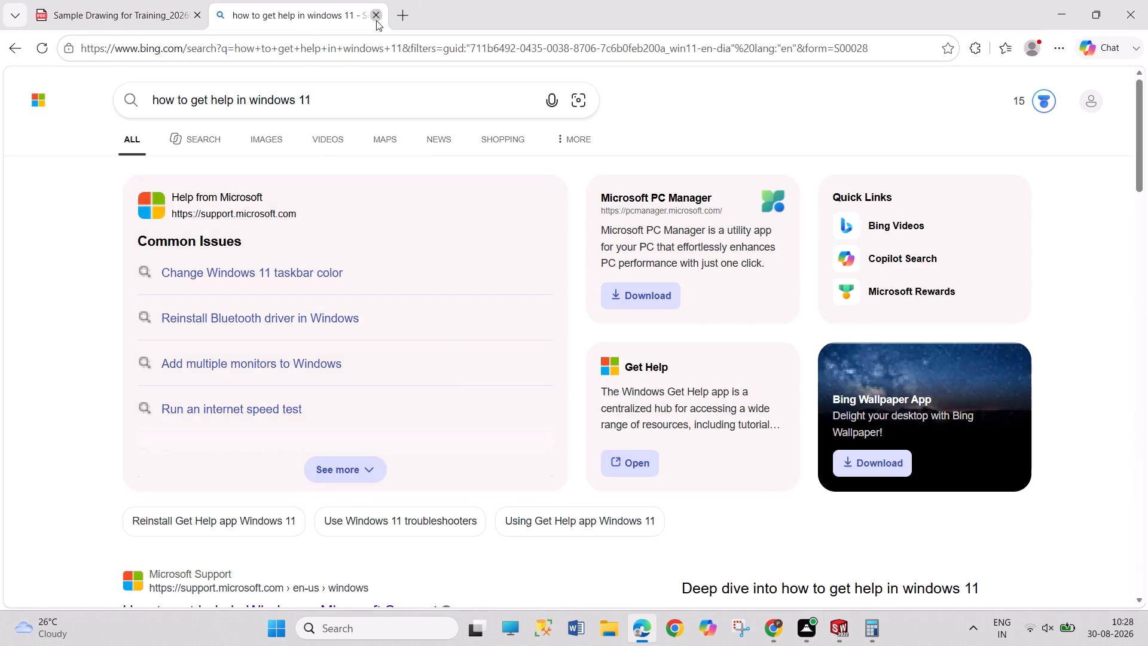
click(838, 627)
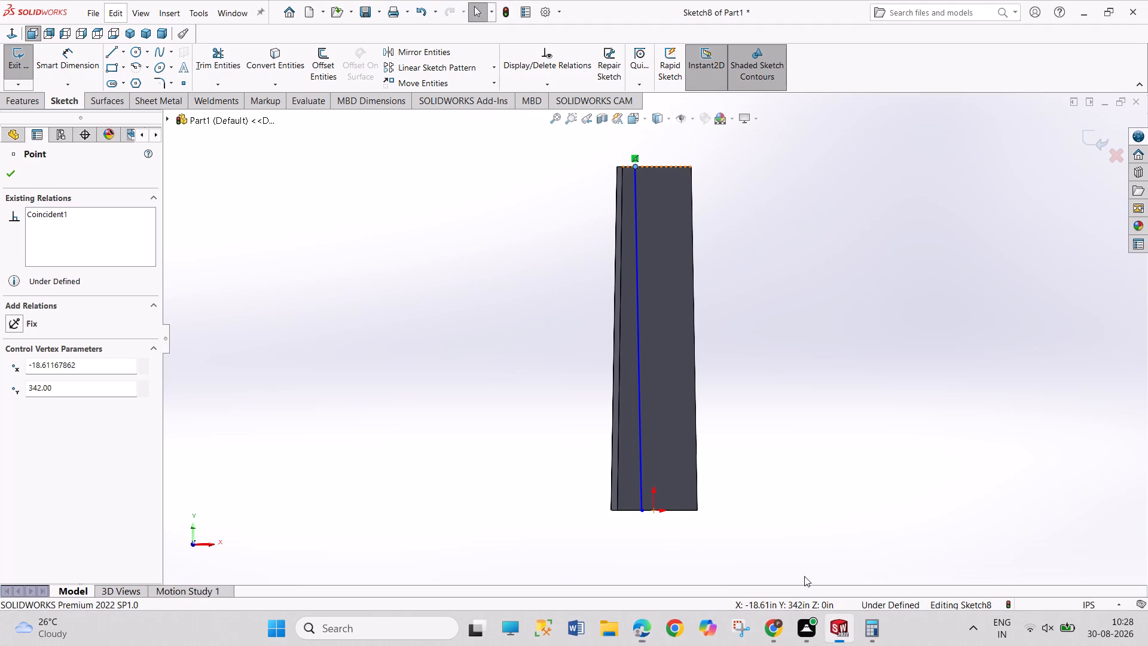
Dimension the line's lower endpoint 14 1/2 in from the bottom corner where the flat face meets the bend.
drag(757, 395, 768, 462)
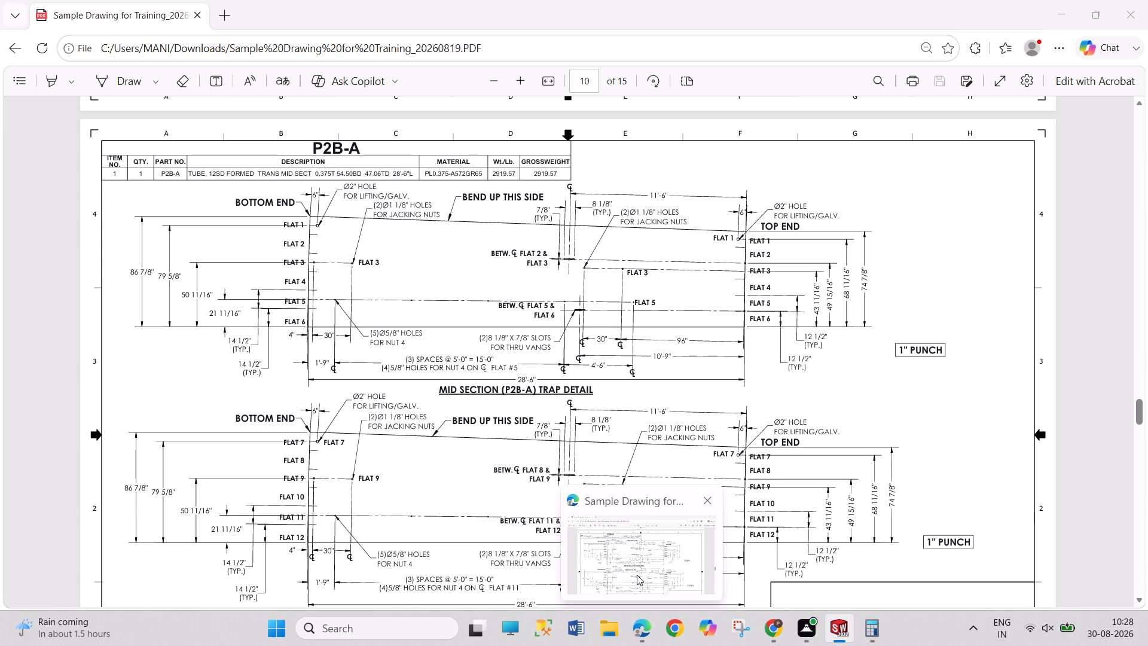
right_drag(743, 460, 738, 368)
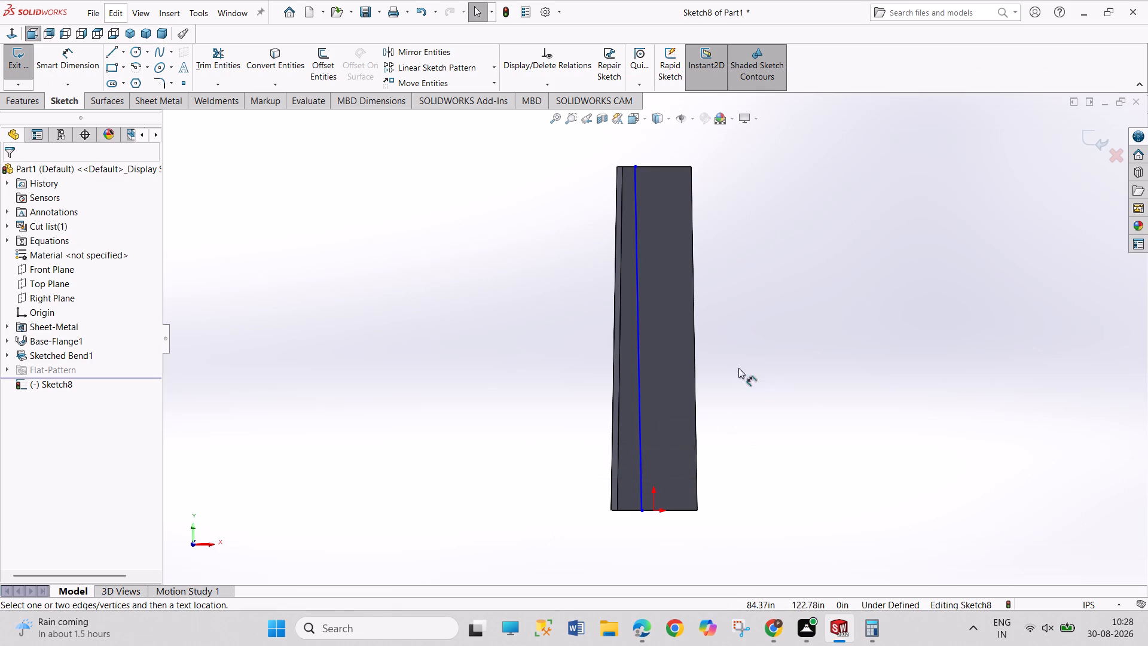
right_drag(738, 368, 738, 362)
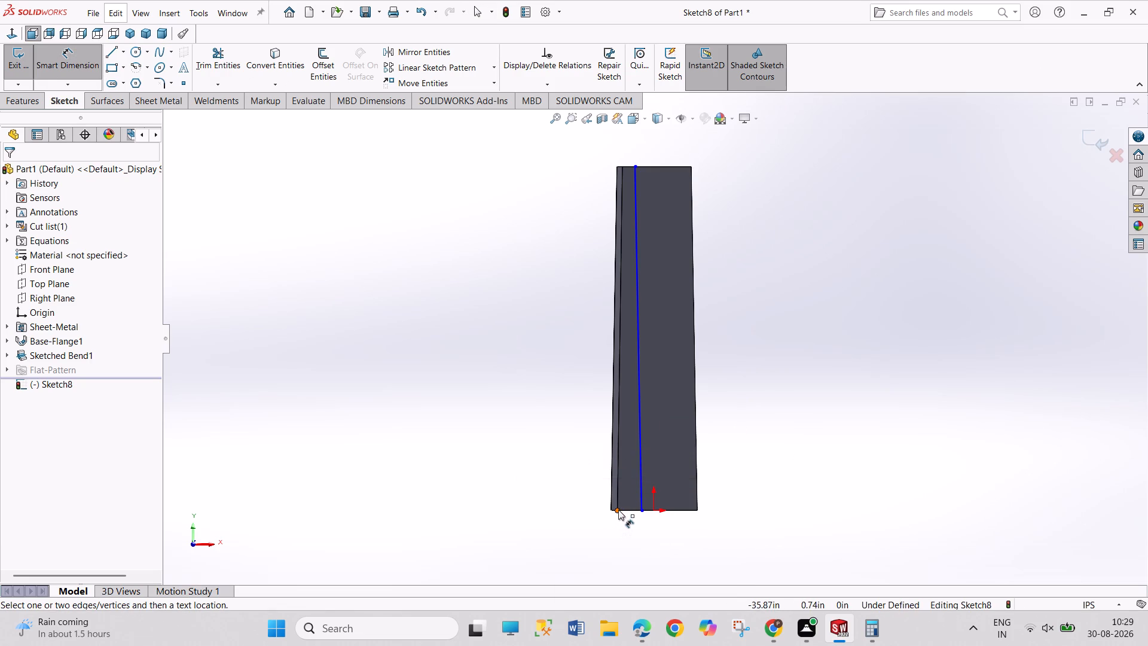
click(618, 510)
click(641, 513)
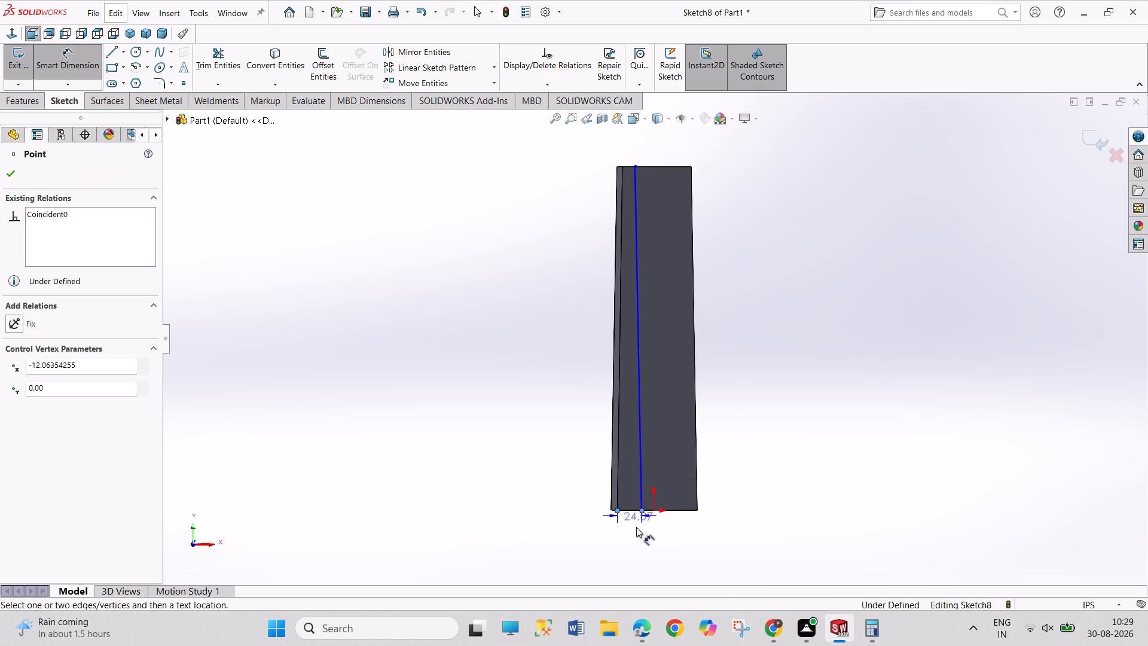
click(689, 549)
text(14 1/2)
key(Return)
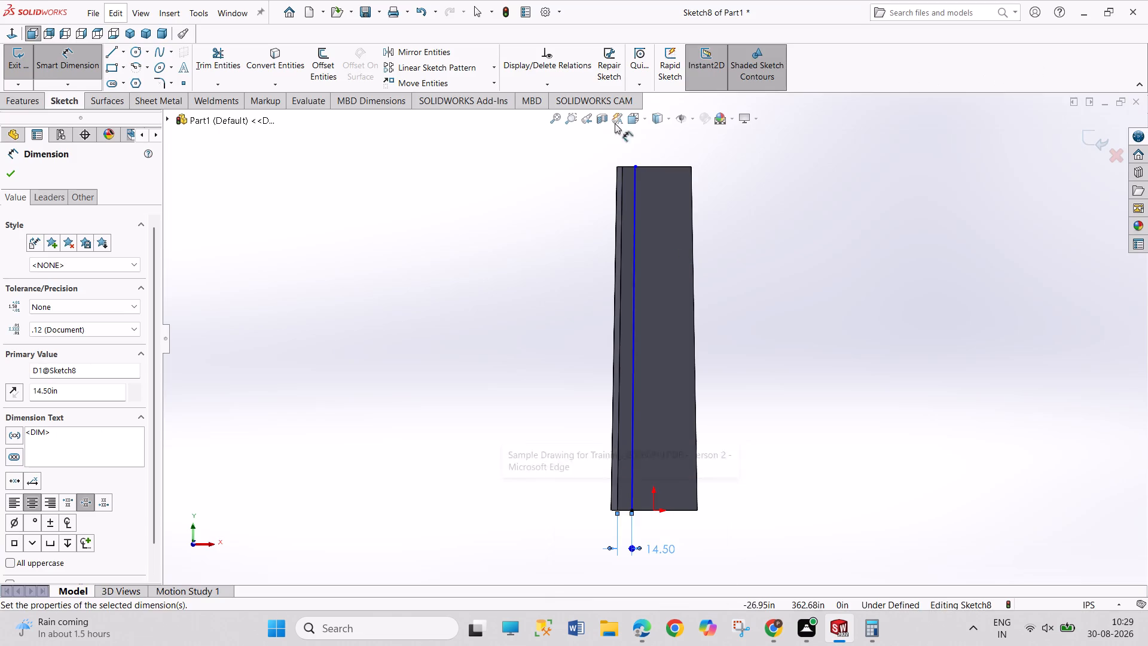
Dimension the line's upper endpoint 49 15/16 in from the top corner on the plate's unbent side.
click(637, 165)
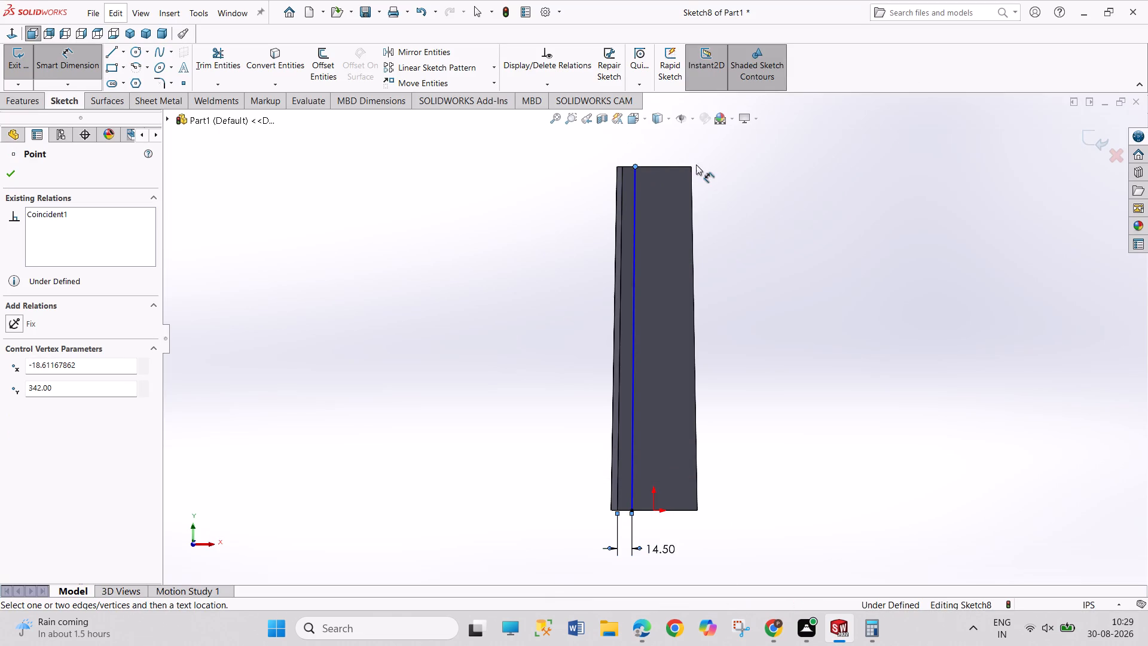
click(691, 167)
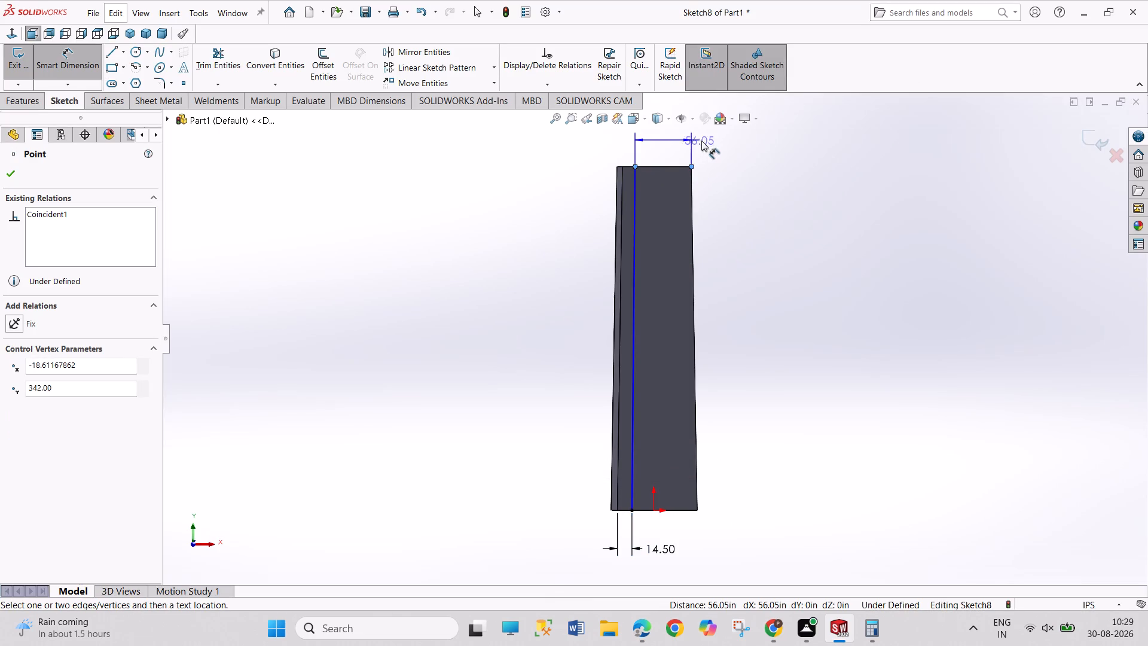
click(717, 145)
text(49 15)
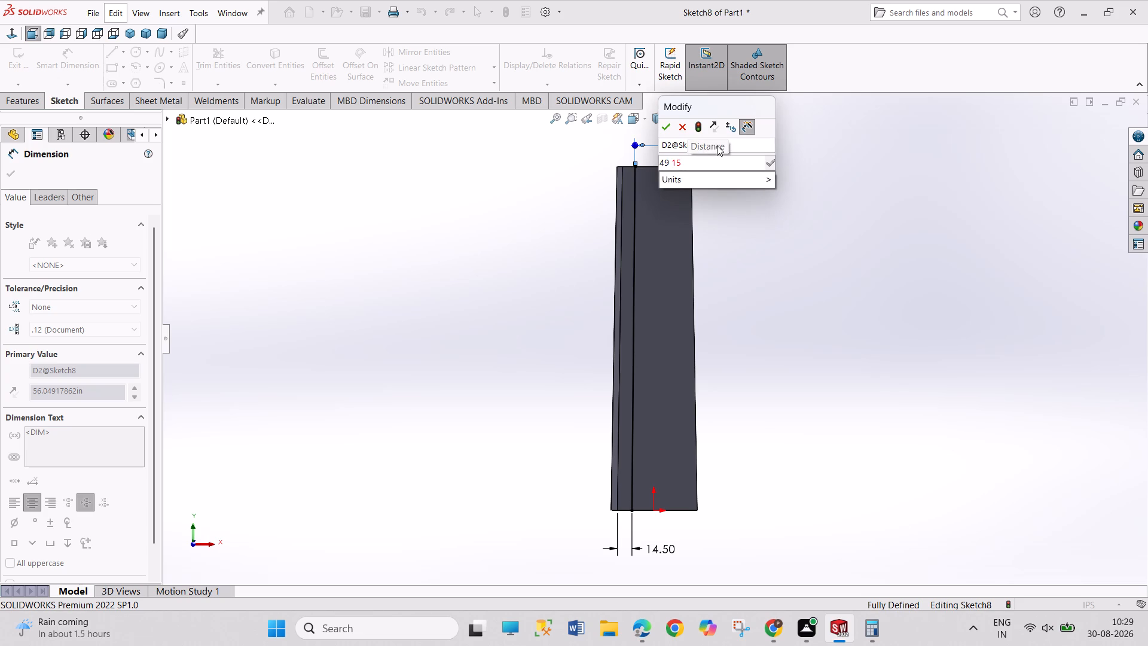
text(/16)
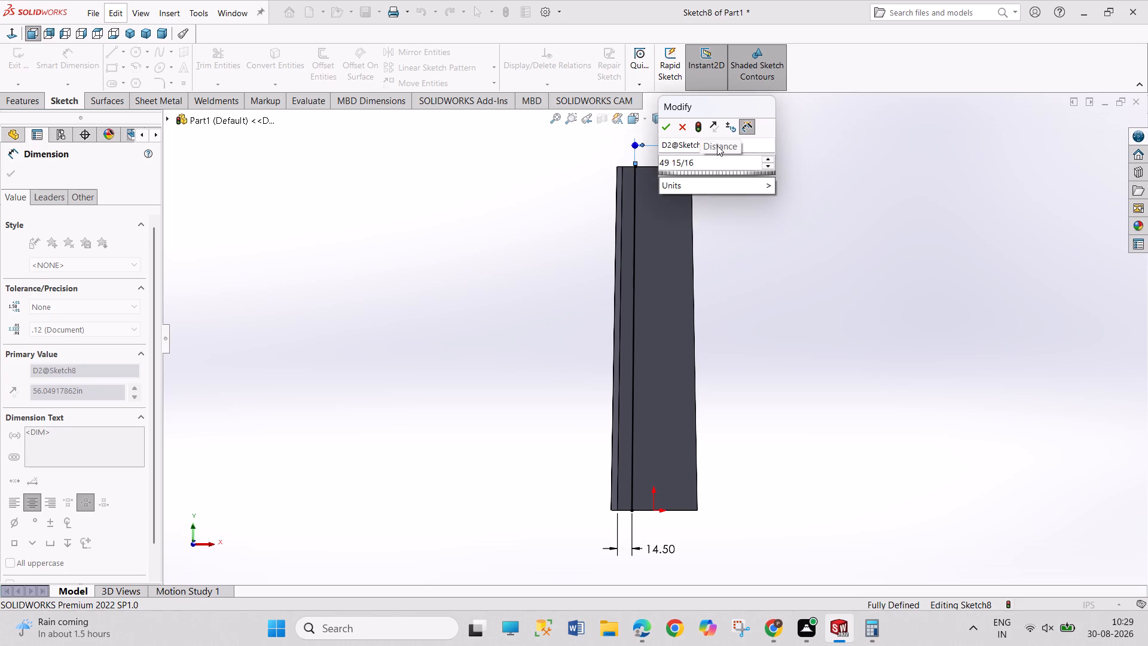
key(Return)
right_click(782, 284)
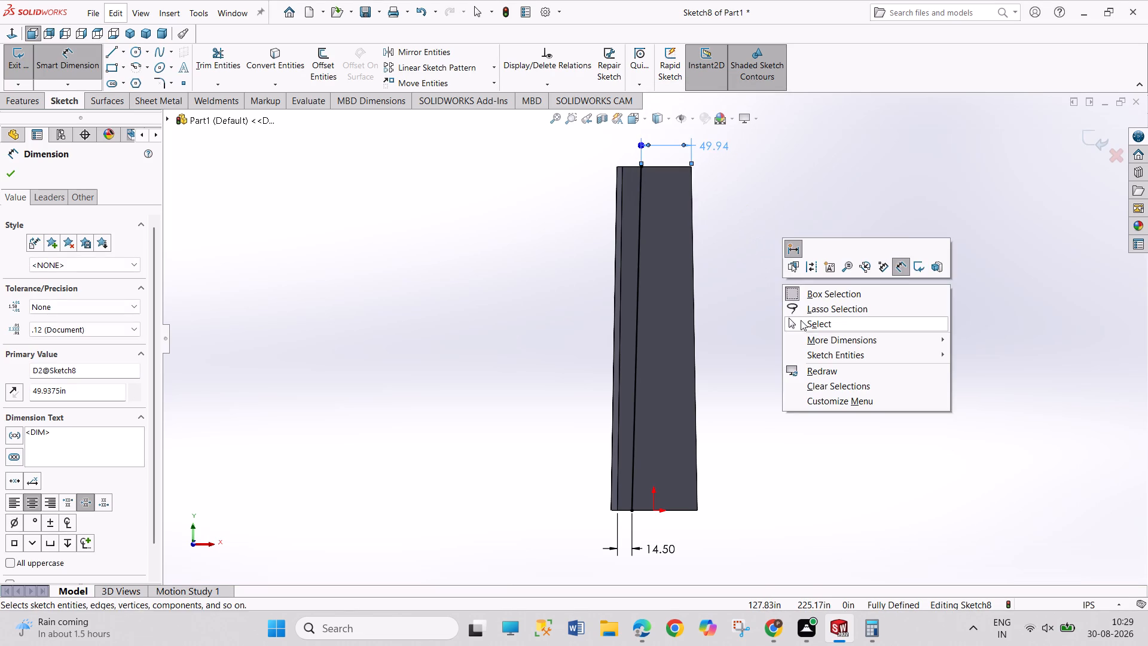
click(801, 320)
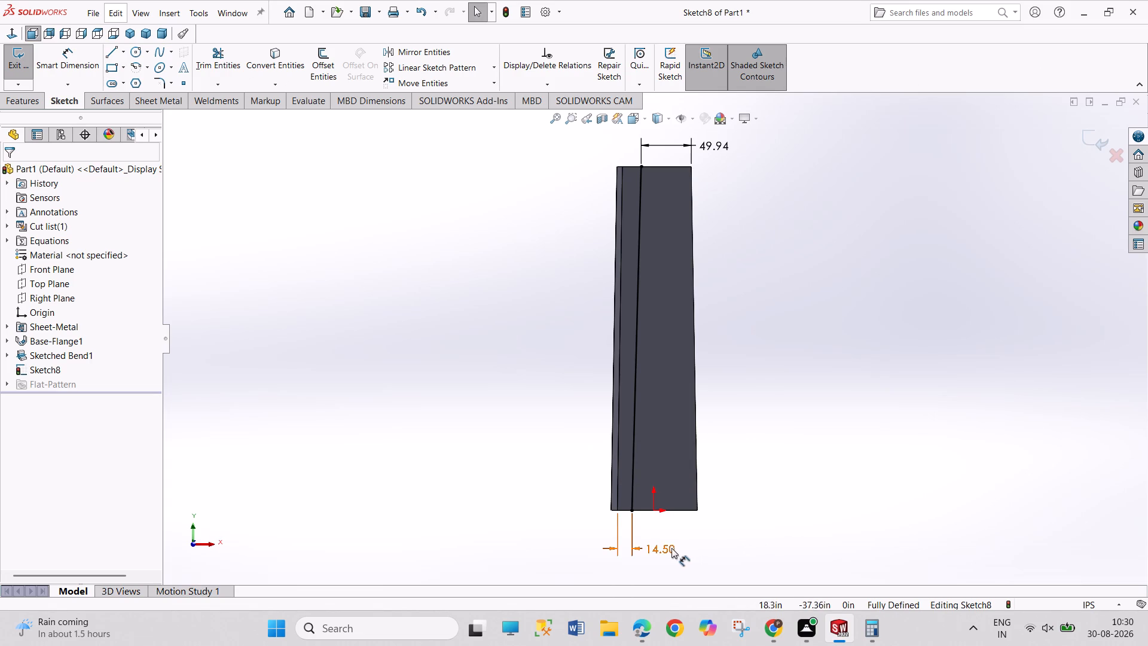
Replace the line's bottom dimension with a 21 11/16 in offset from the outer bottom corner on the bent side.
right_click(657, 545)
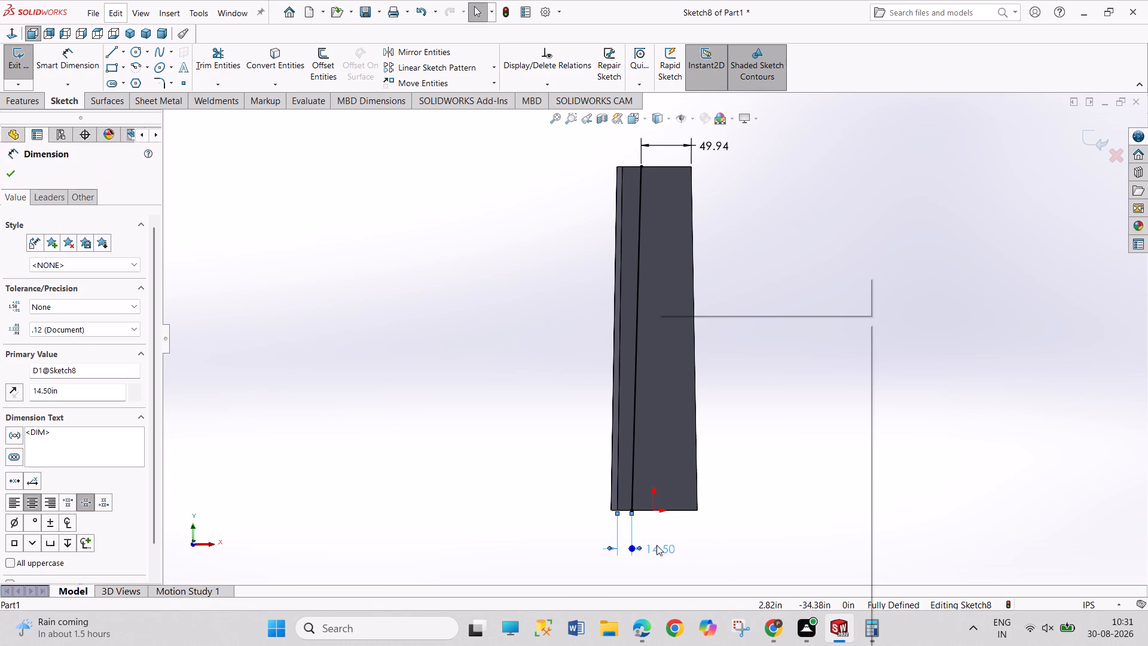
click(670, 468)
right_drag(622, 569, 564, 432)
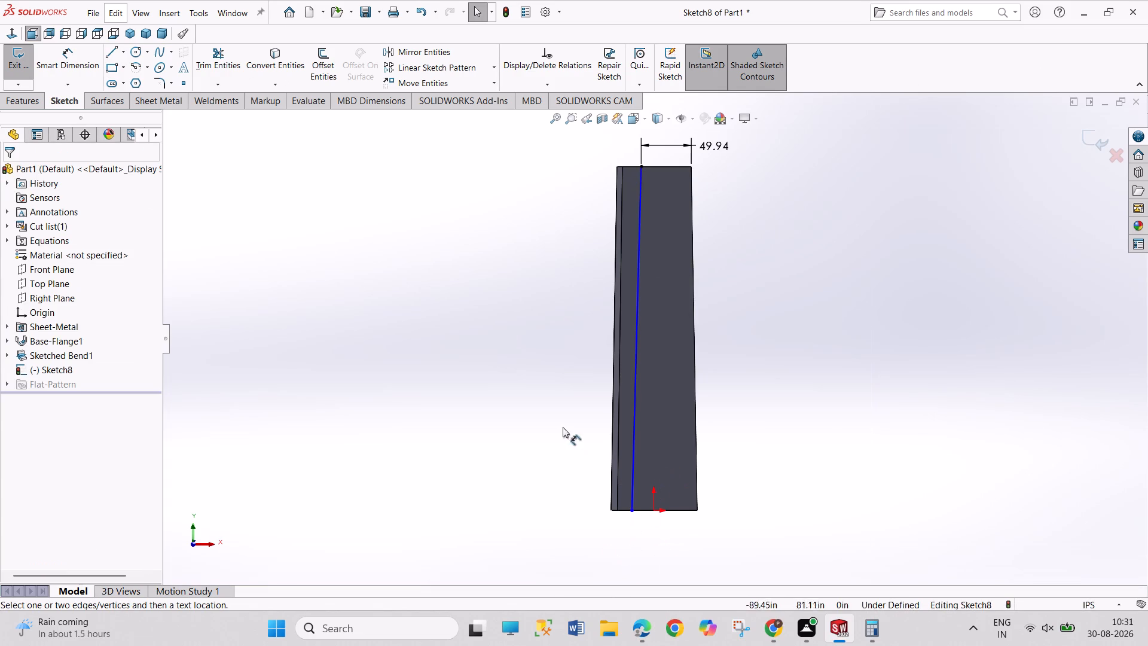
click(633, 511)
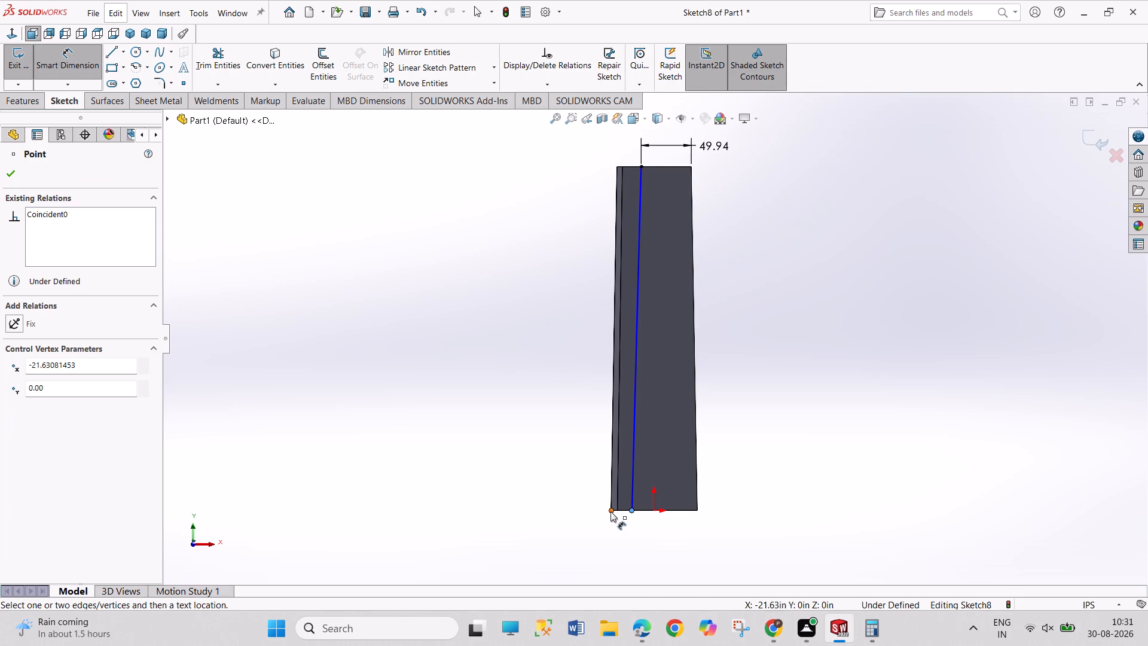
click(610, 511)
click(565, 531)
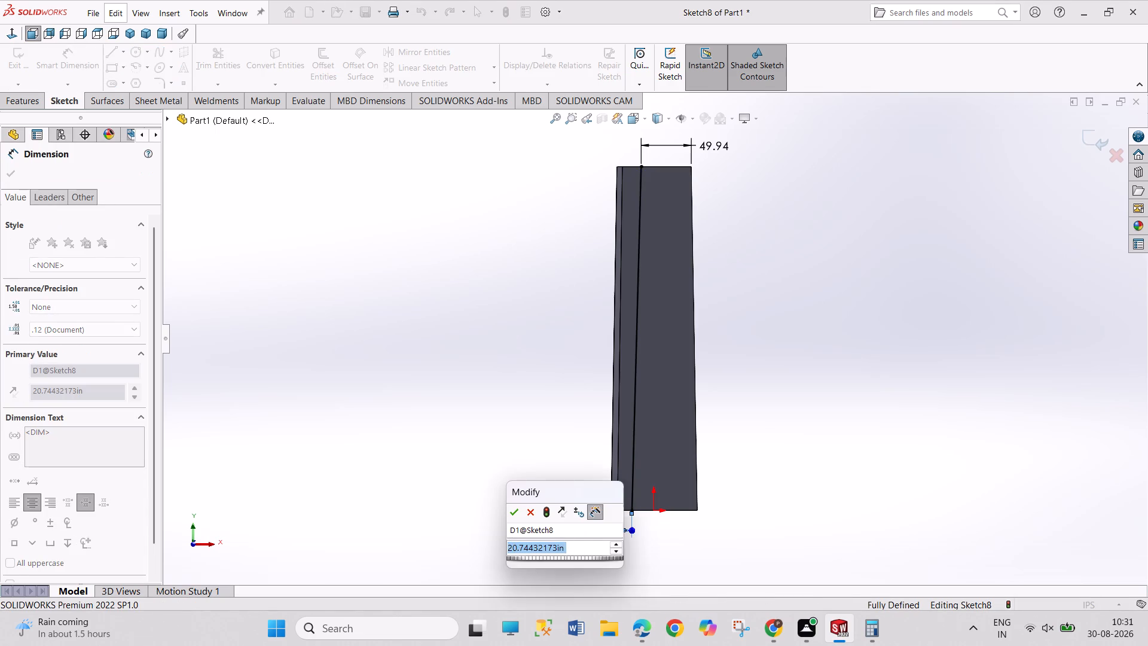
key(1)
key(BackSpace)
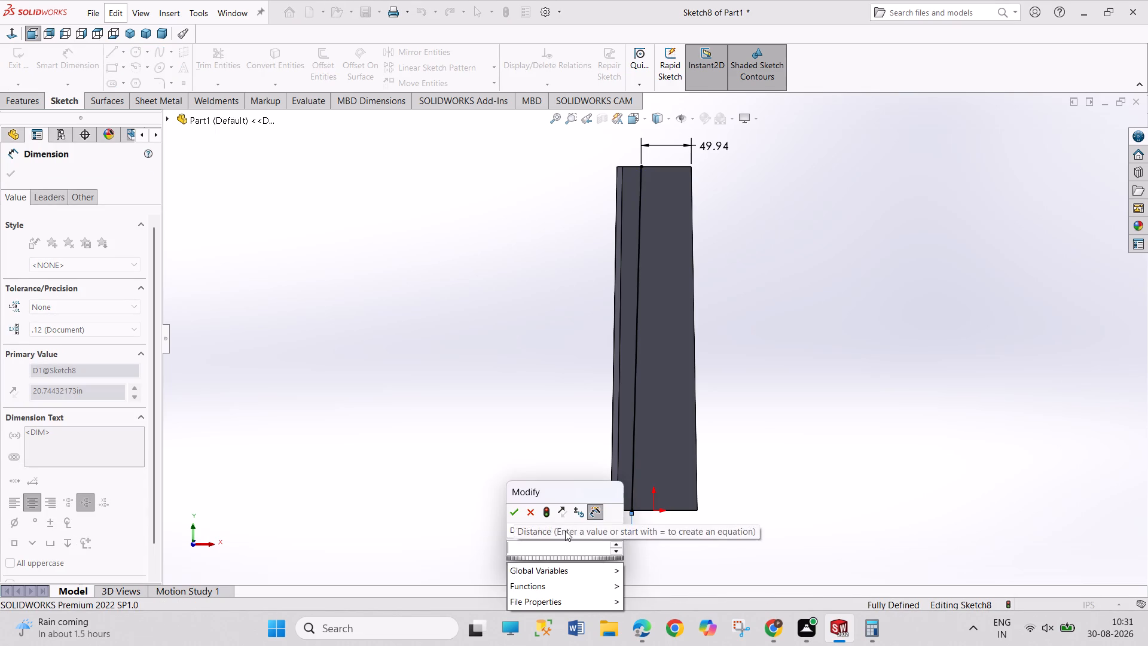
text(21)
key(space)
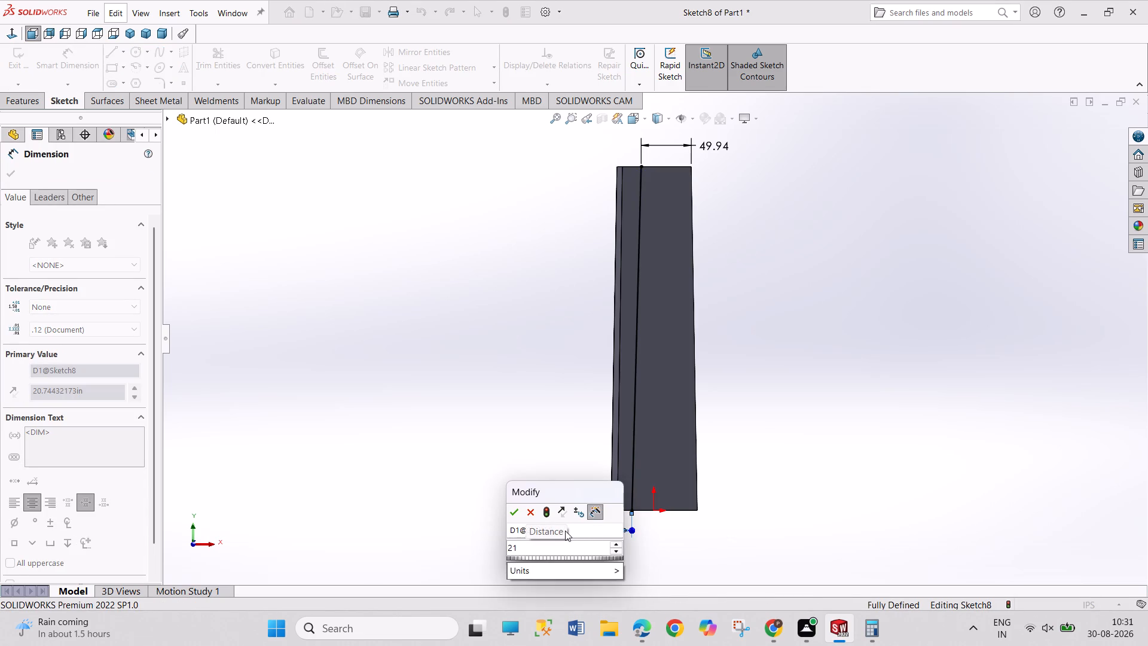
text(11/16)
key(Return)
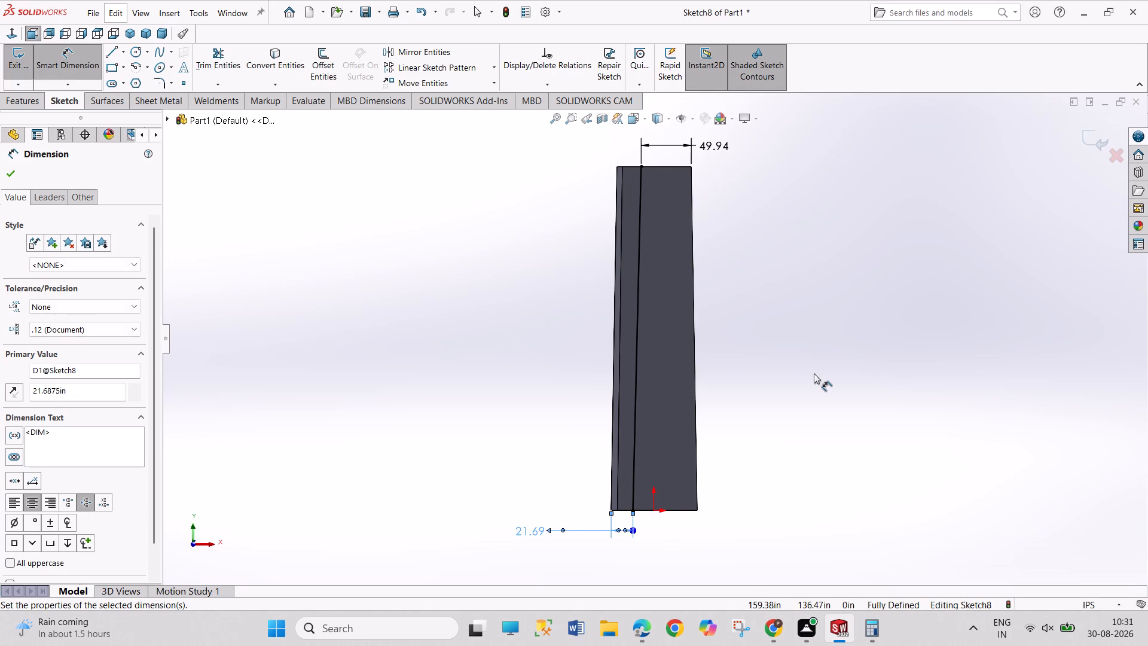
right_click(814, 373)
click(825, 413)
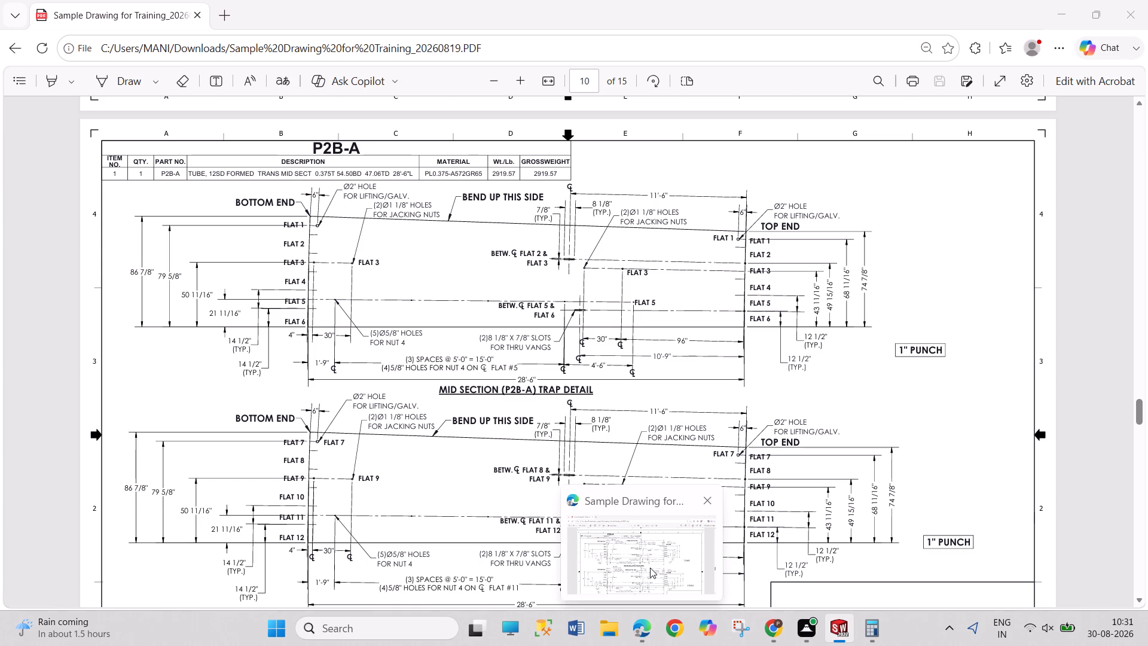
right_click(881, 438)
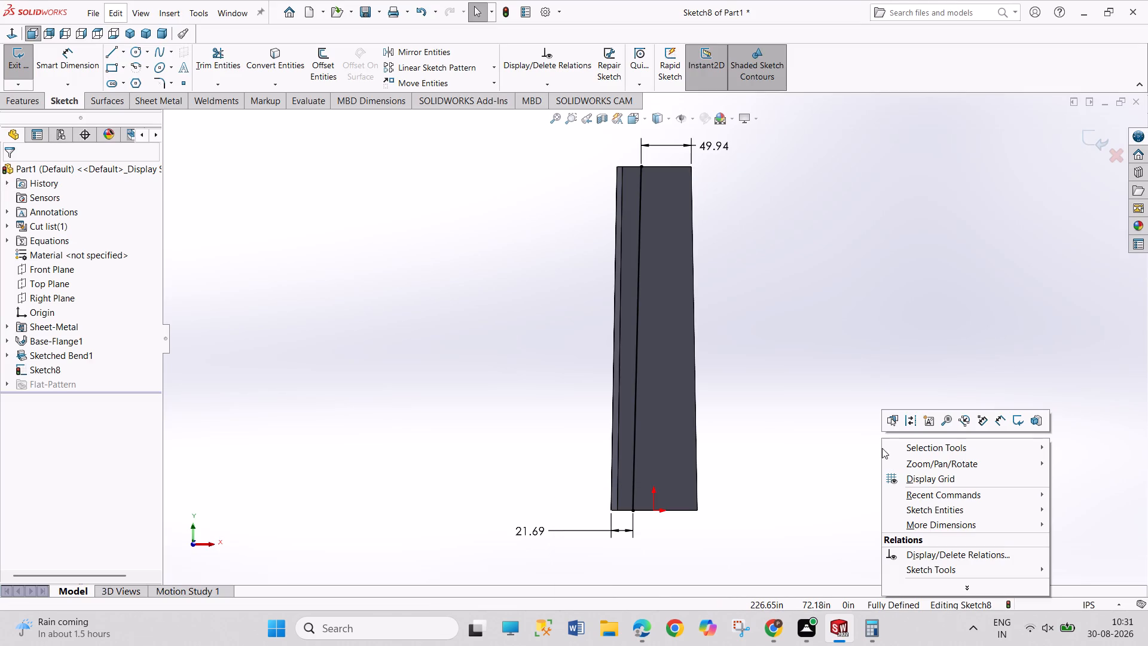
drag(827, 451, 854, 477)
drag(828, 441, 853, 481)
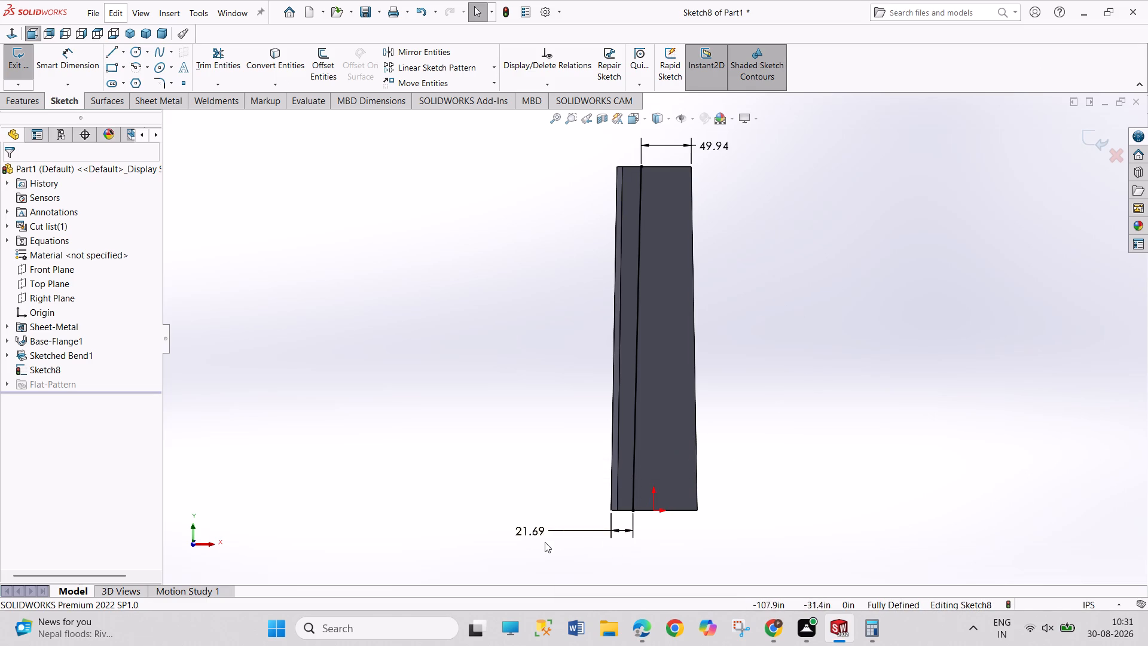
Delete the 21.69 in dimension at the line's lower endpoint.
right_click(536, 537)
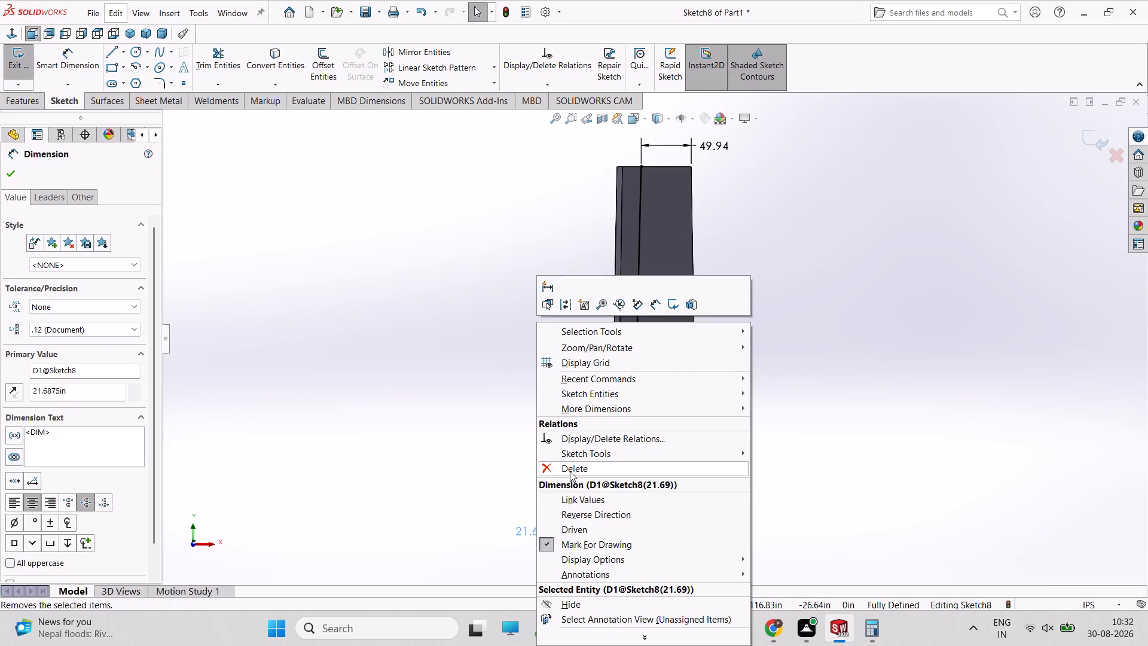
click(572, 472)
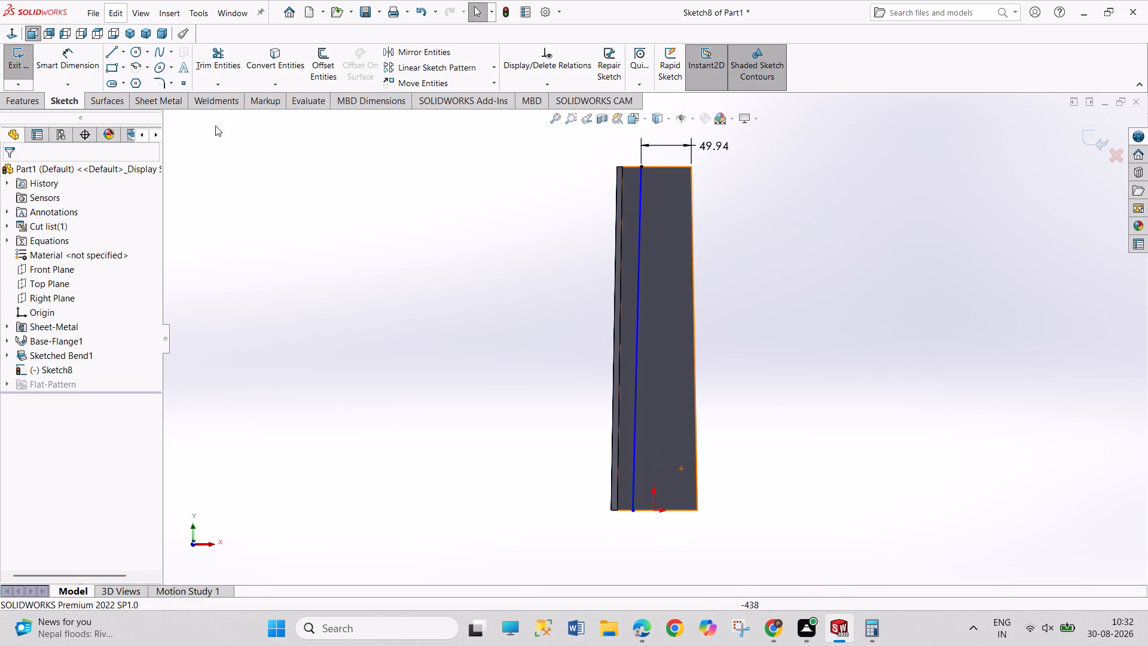
Sketch a second lengthwise line from the plate's top edge to its bottom edge, about 15 in from the top corner on the unbent side.
click(103, 56)
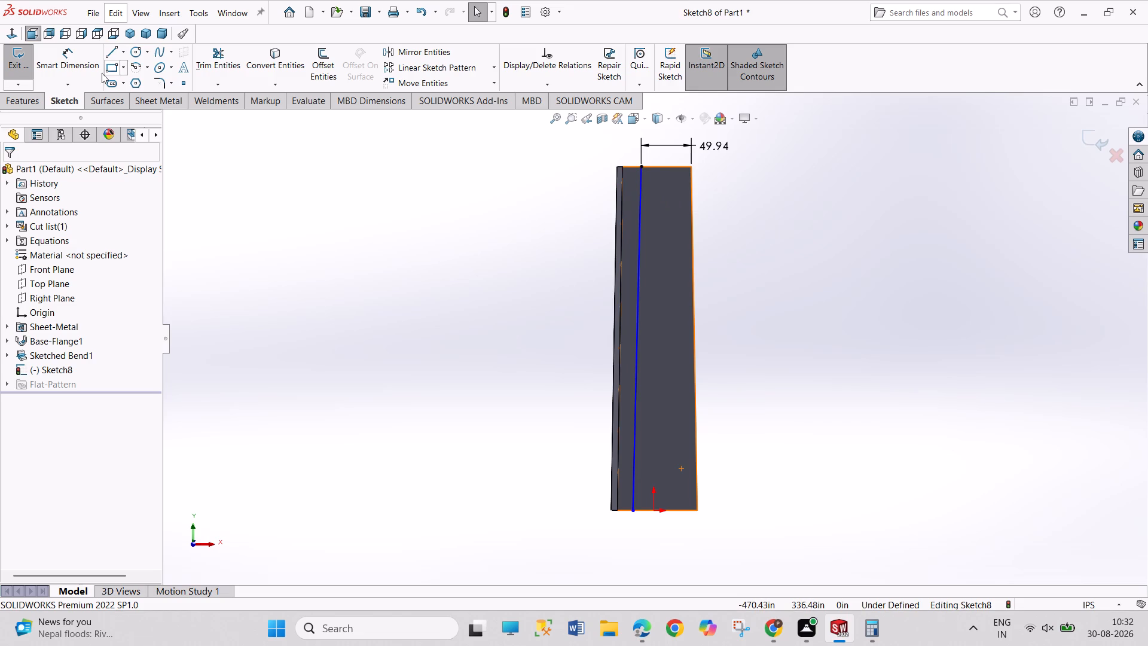
click(110, 53)
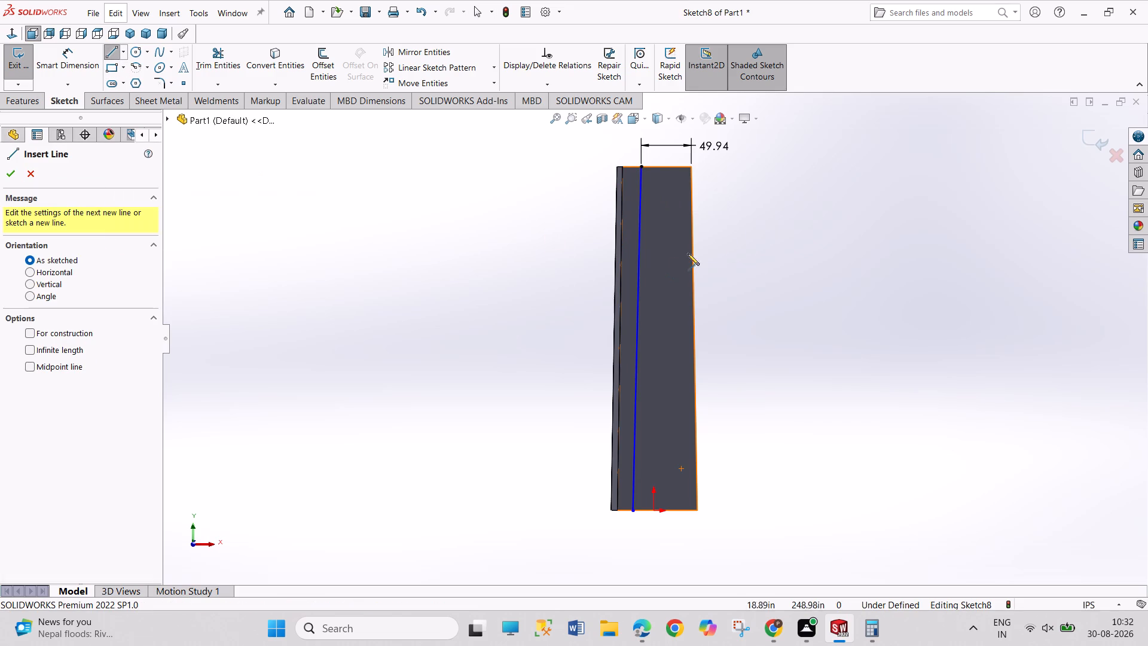
click(676, 167)
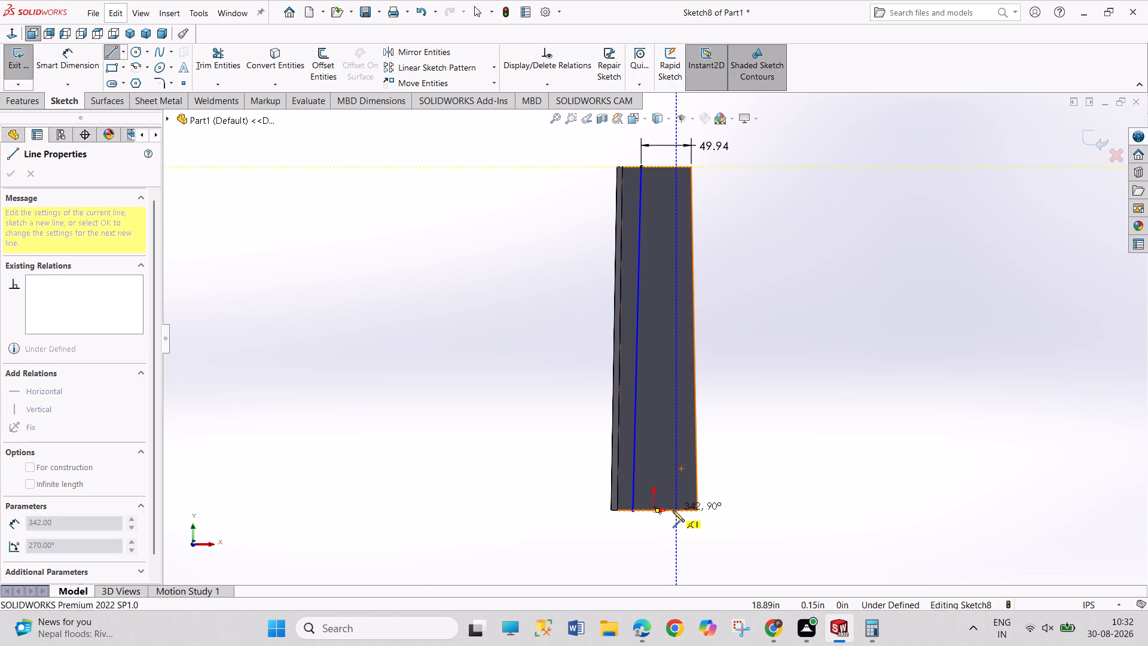
click(673, 510)
right_click(751, 414)
click(760, 417)
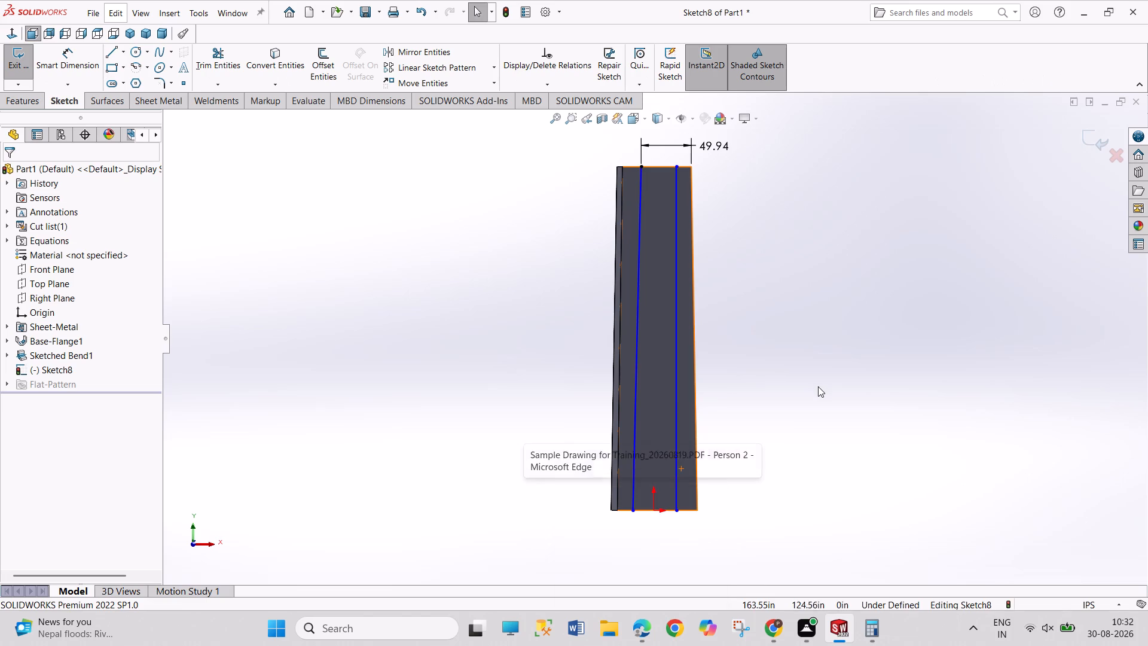
Dimension the second lengthwise line's upper endpoint 12.5 in from the plate's top corner on the unbent side.
right_drag(818, 386, 787, 177)
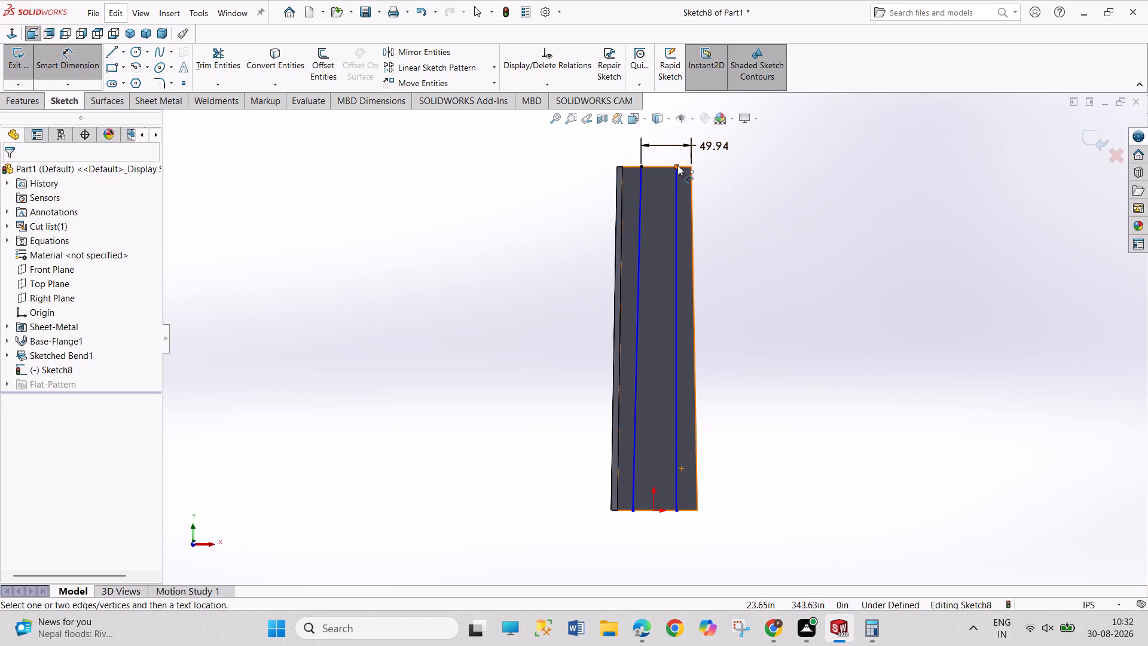
click(677, 165)
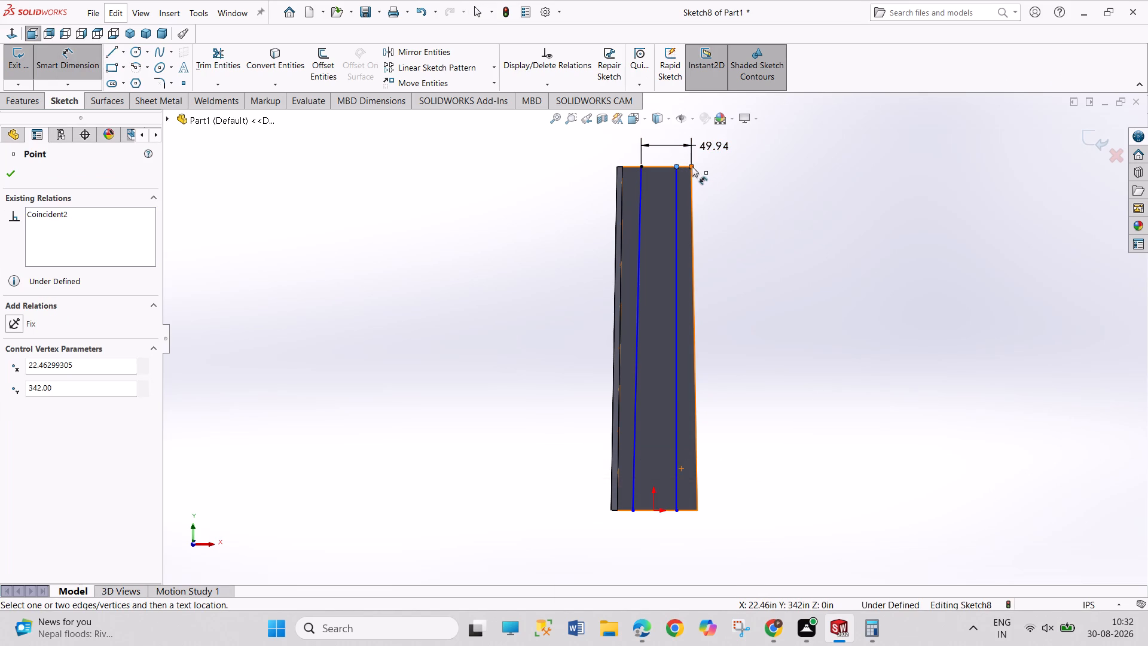
click(692, 166)
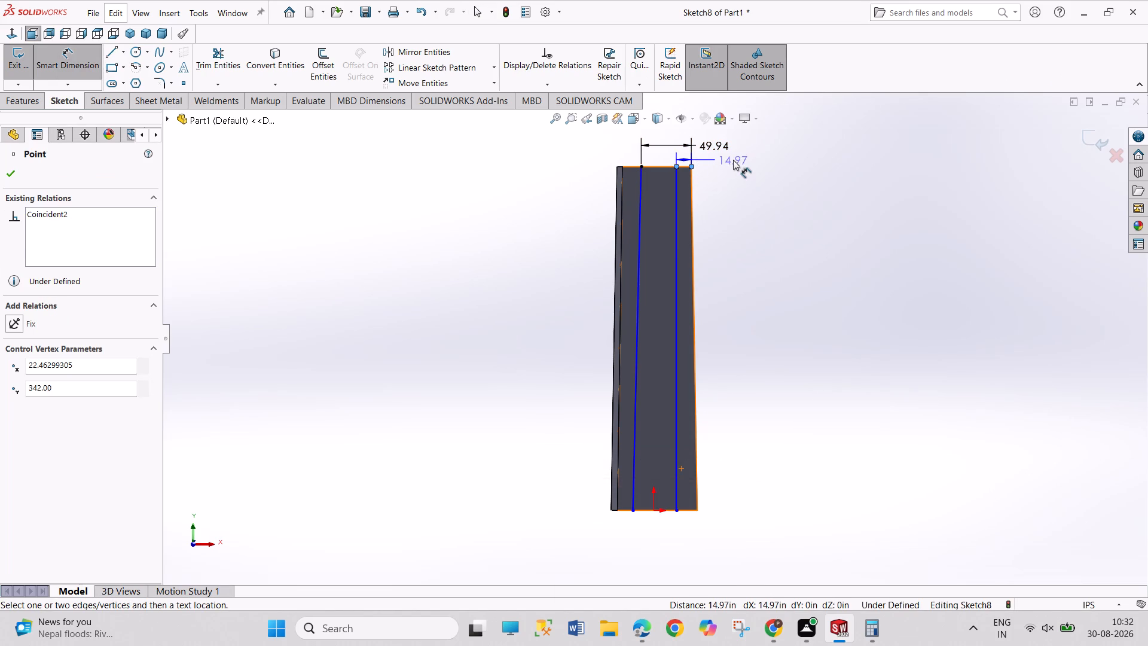
click(733, 160)
text(12.5)
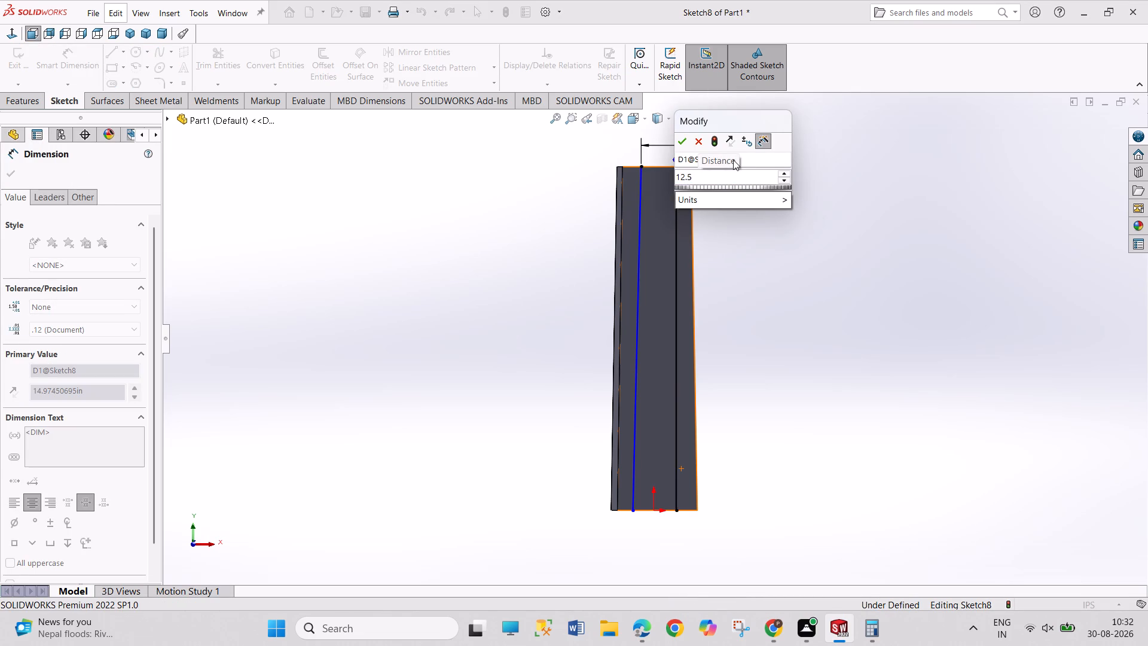
click(811, 244)
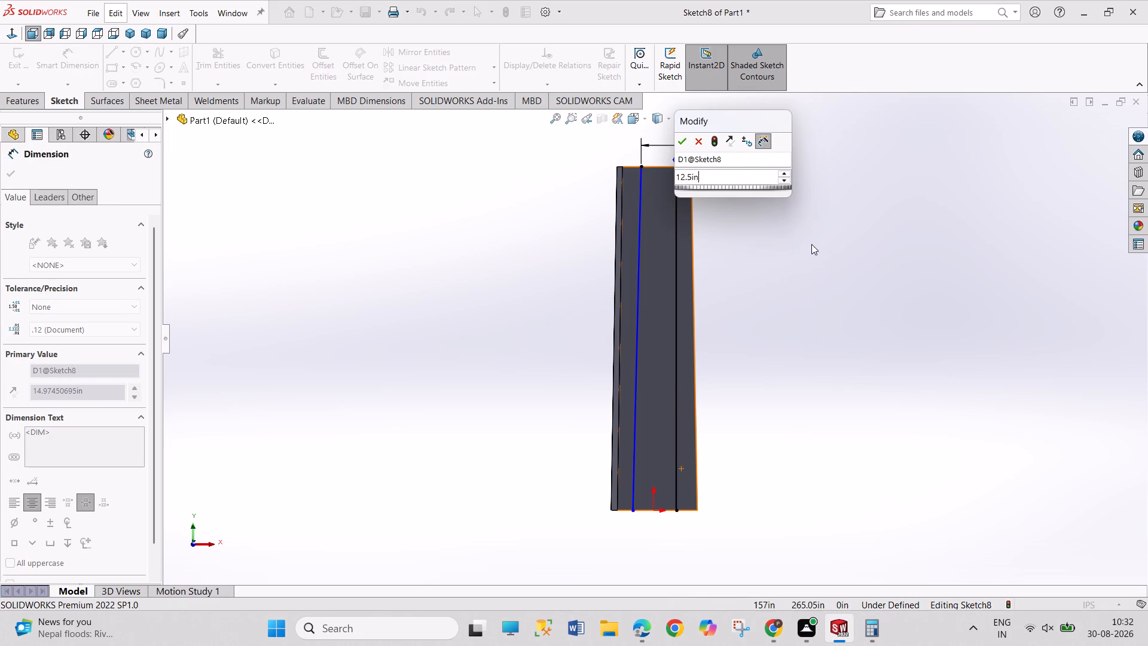
right_click(811, 244)
click(758, 239)
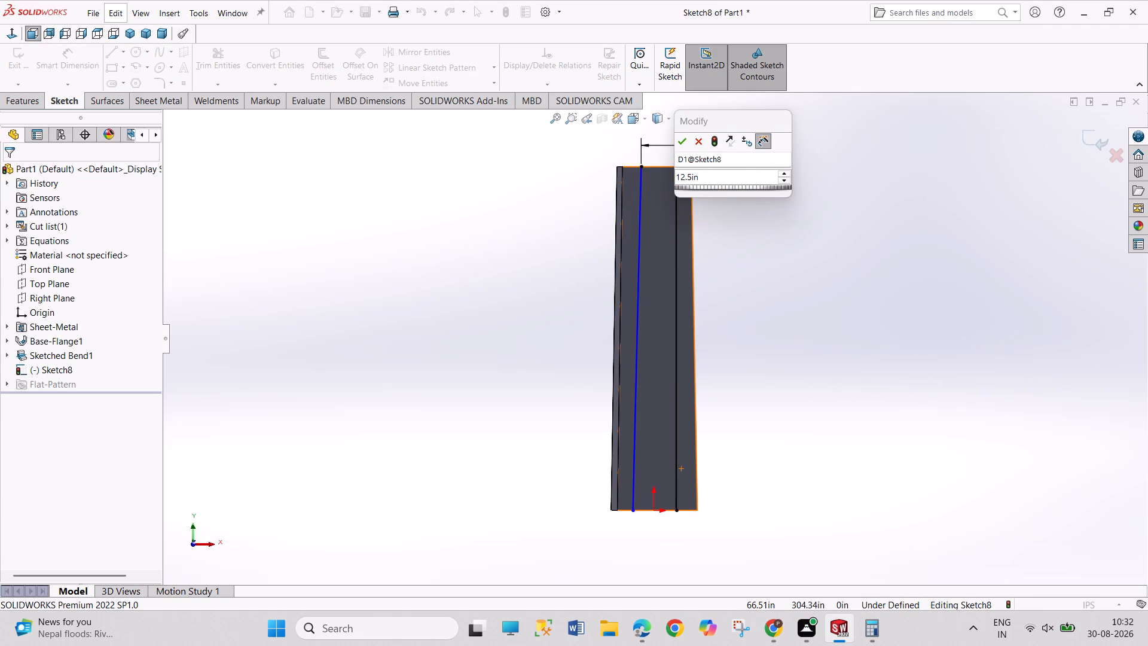
click(680, 141)
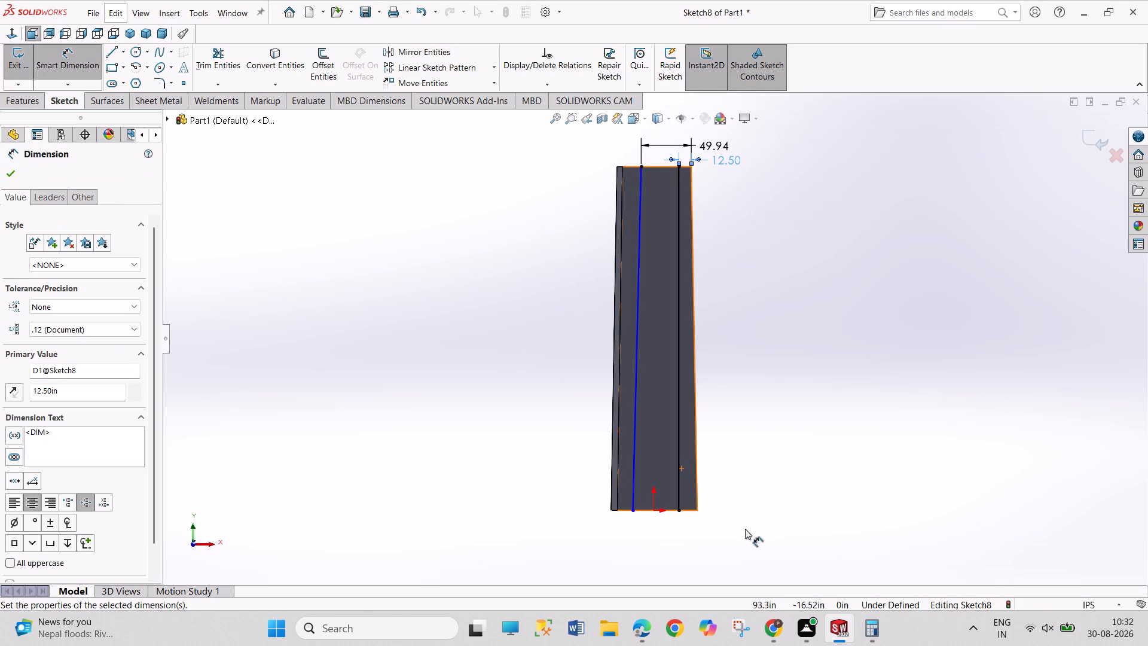
right_click(725, 517)
click(744, 560)
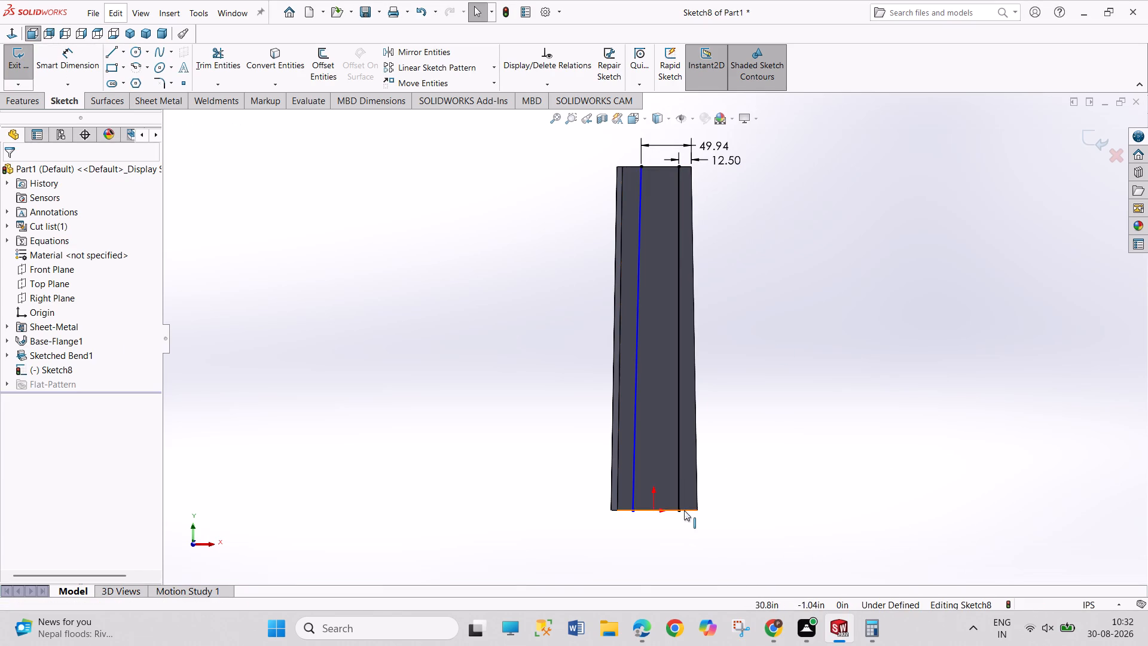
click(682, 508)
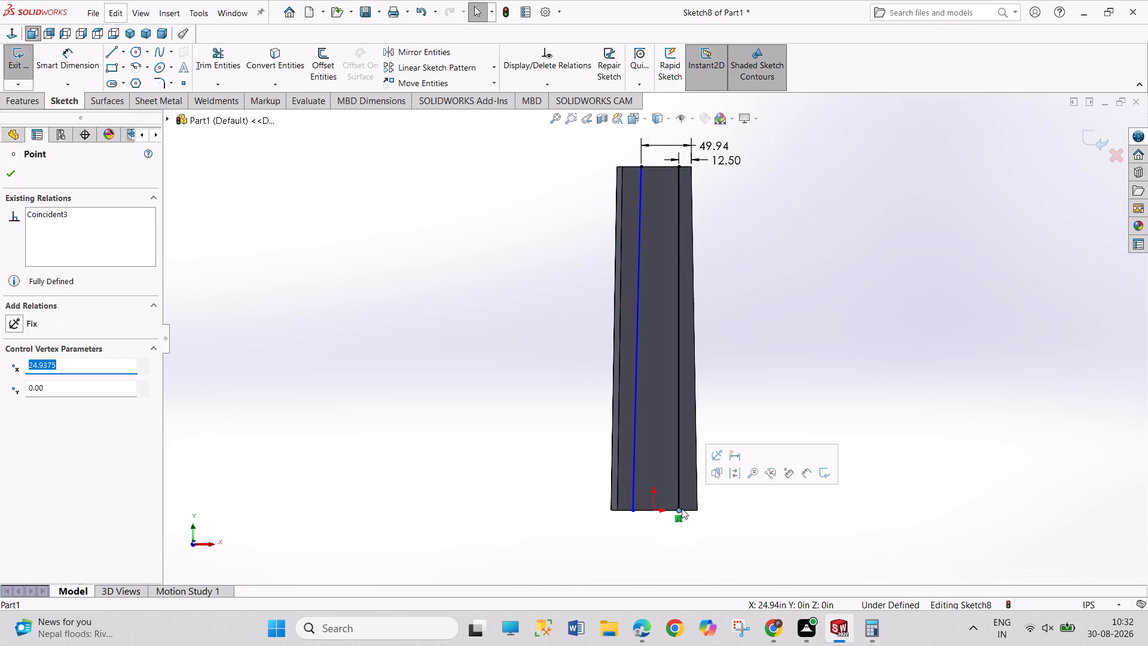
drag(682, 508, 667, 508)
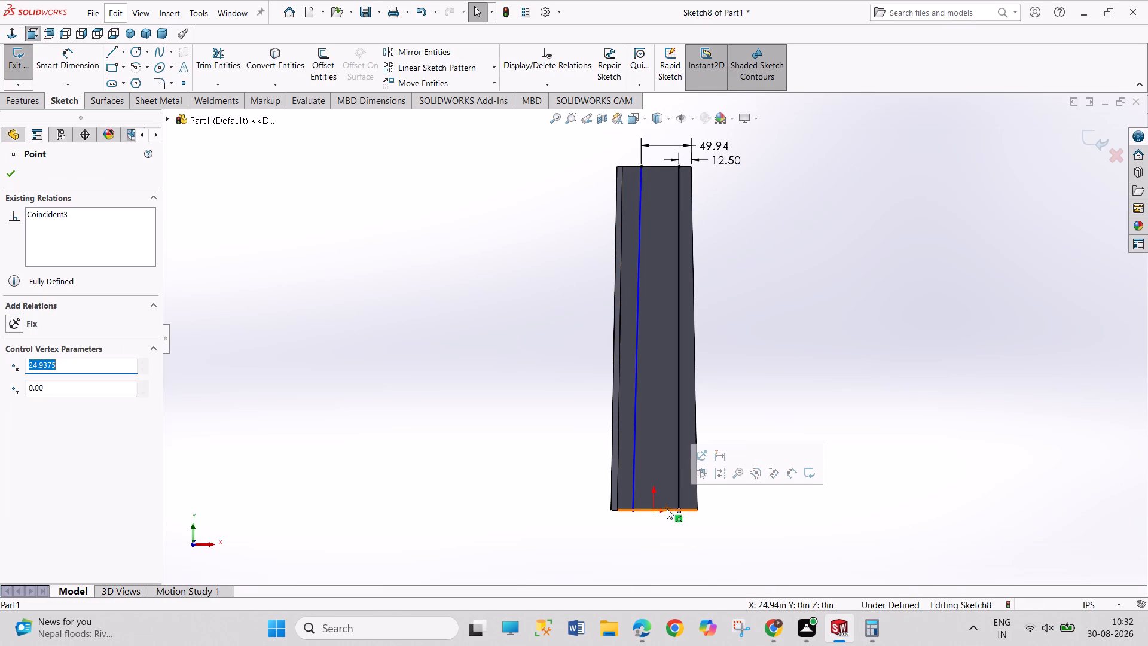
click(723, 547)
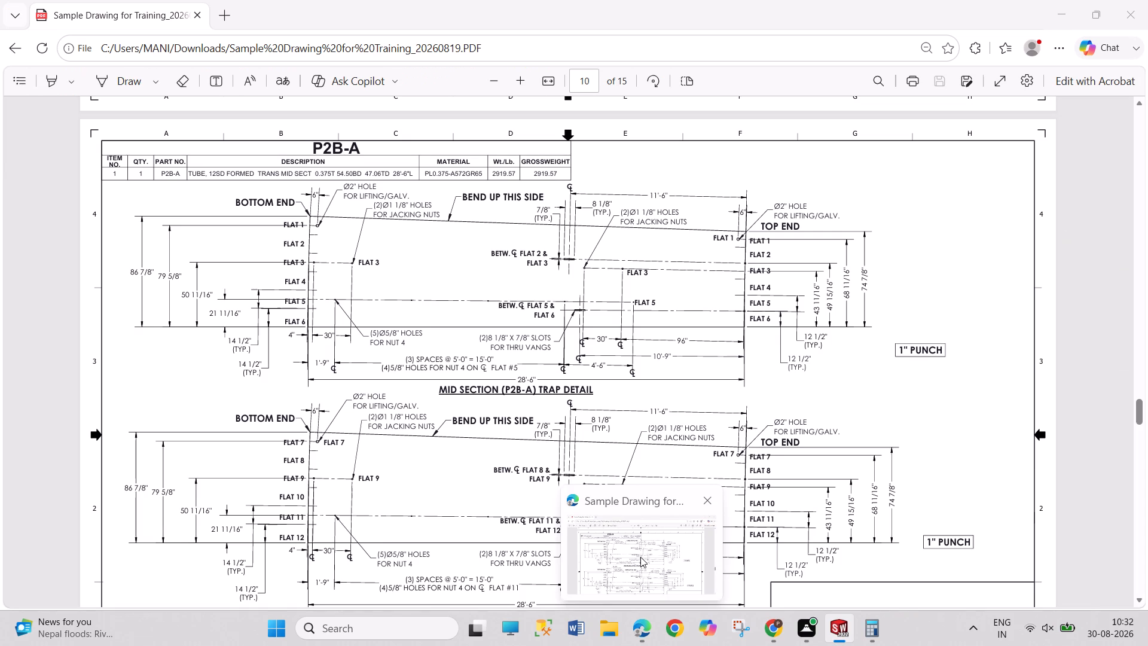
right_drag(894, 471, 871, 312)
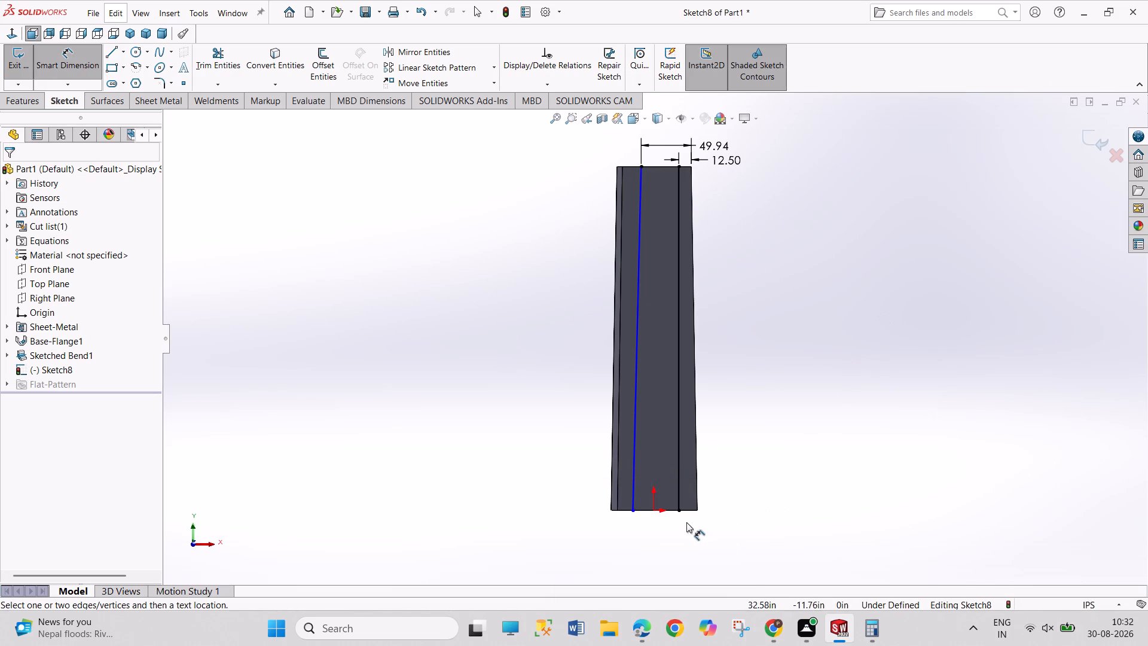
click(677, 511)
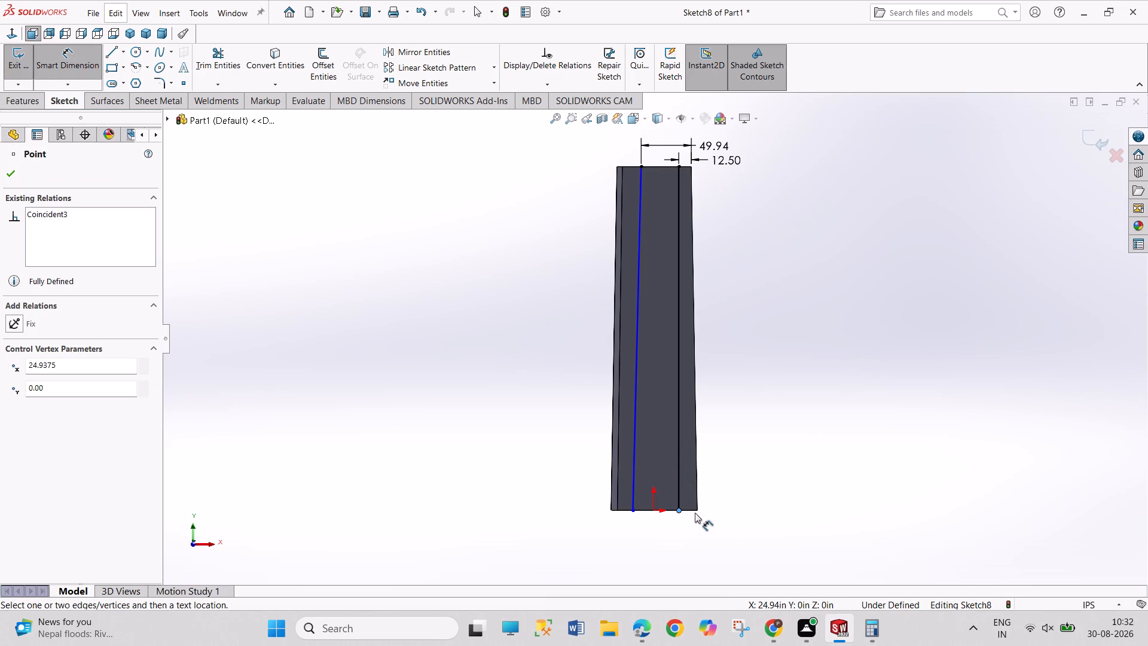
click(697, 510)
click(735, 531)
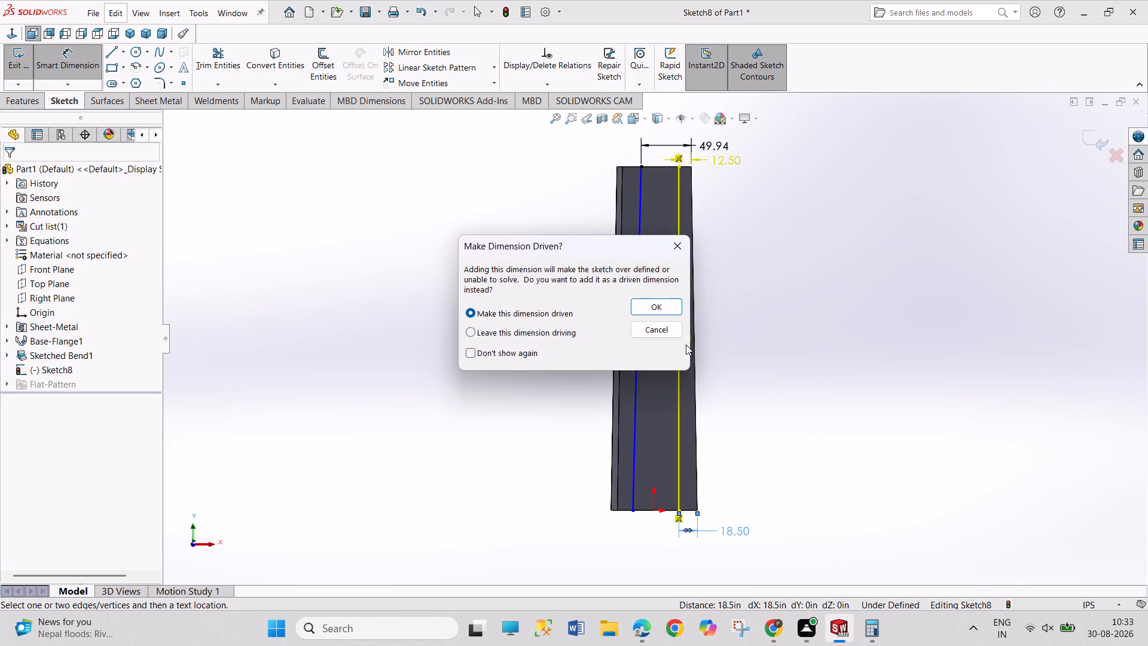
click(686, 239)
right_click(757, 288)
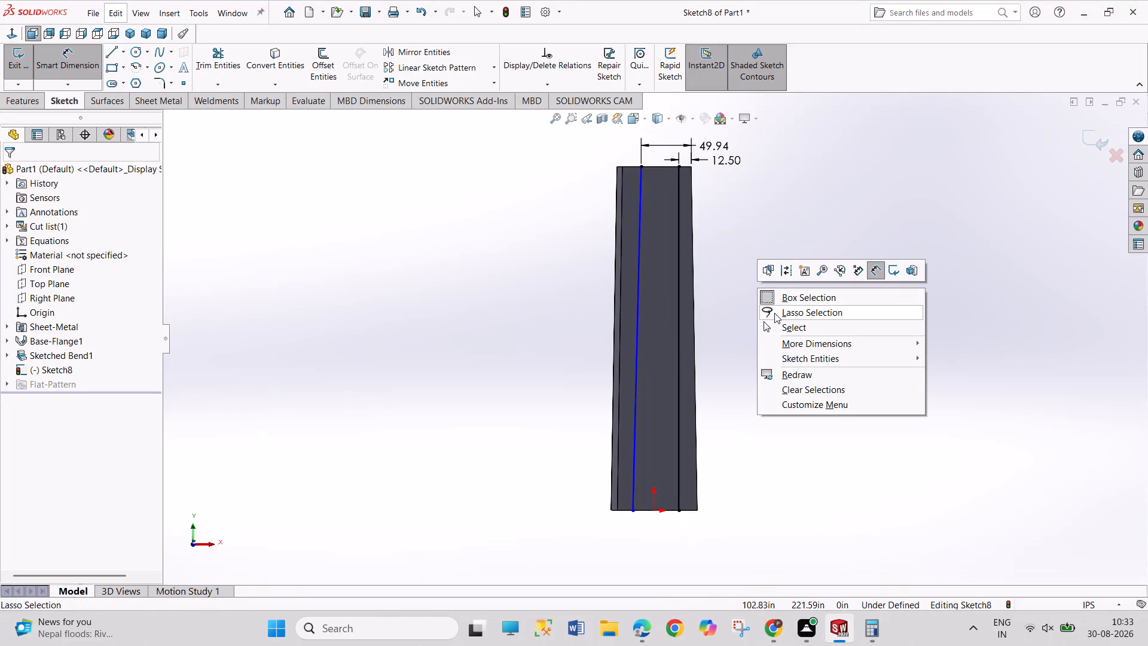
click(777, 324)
Delete the vertical relation from the second lengthwise line.
click(677, 362)
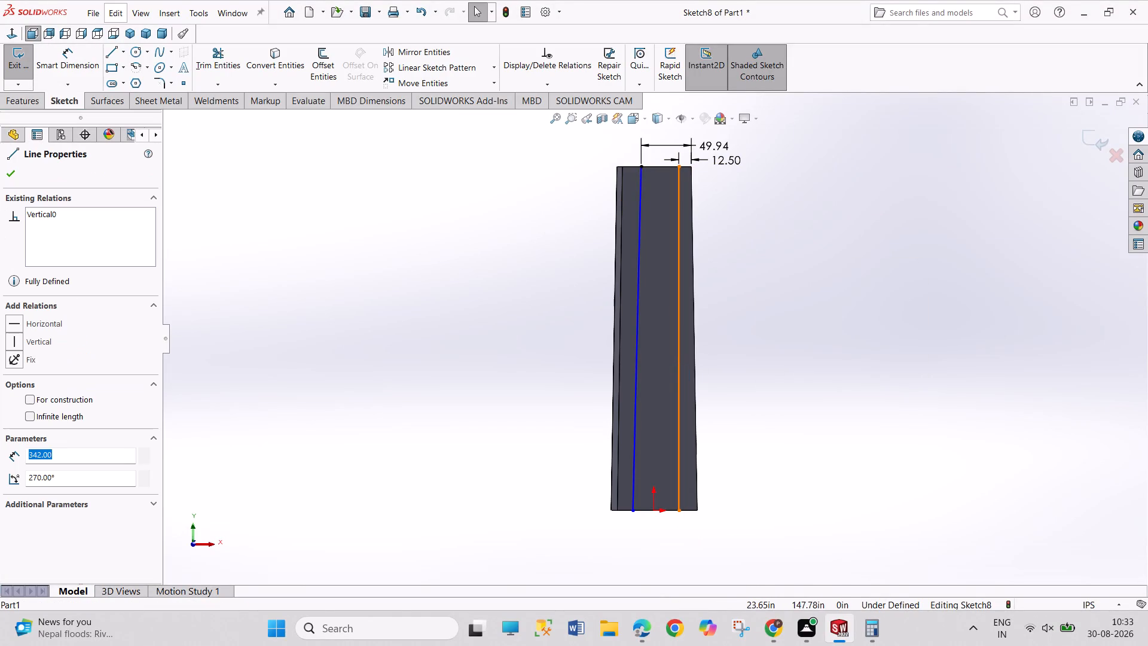
right_click(686, 339)
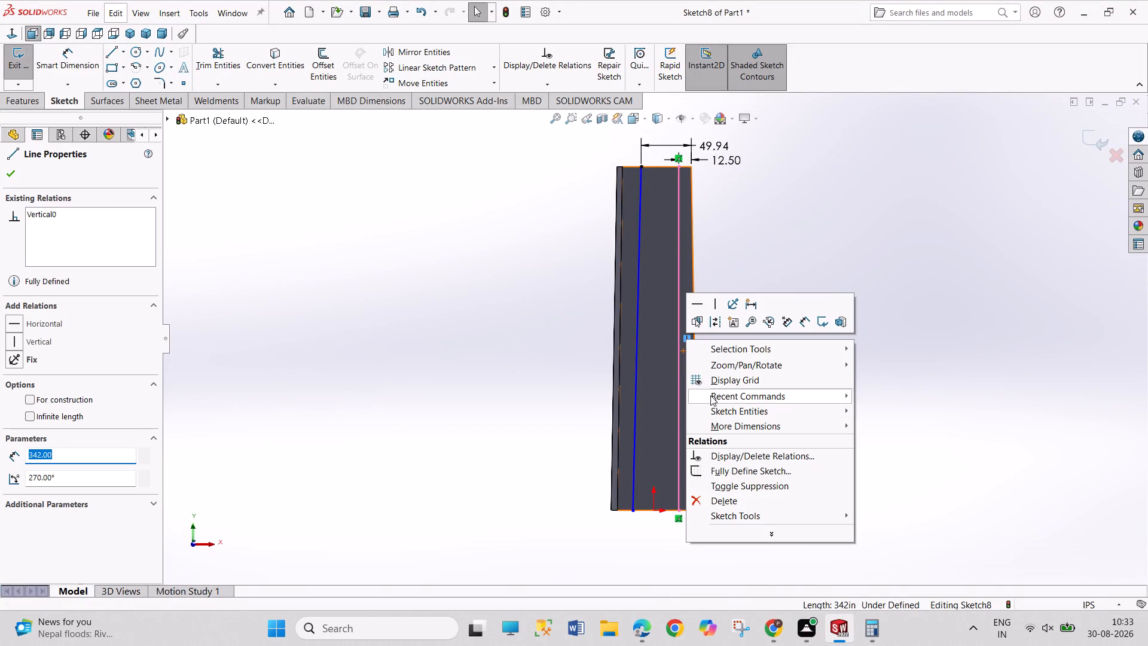
click(712, 498)
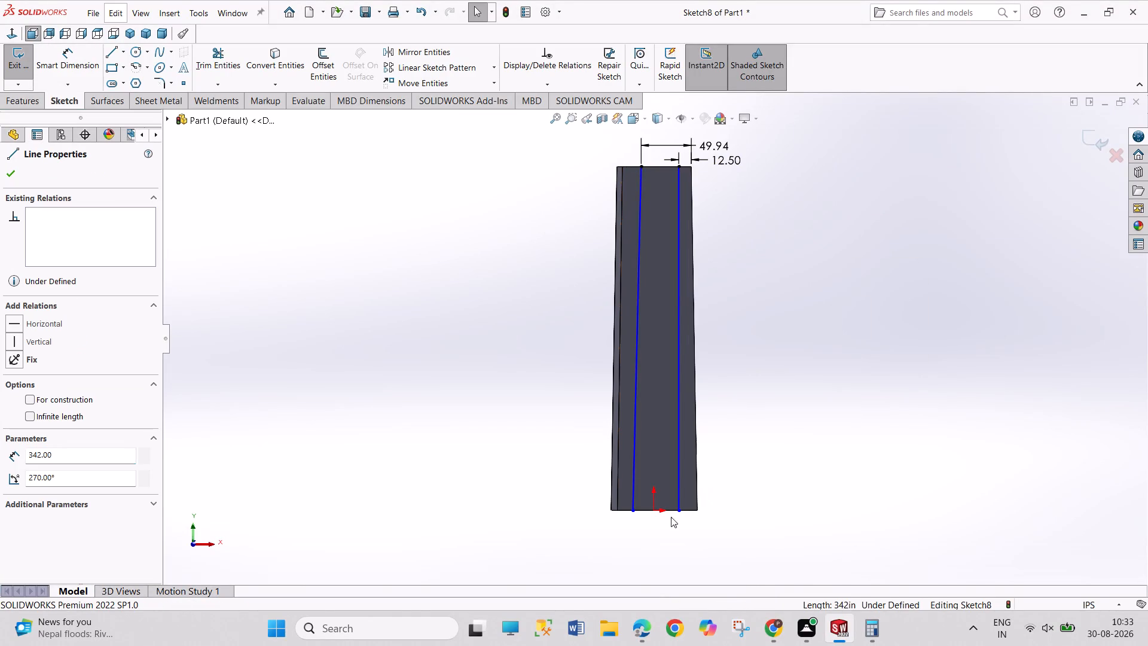
Dimension the second line's lower endpoint 14.5 in from the plate's bottom corner on the unbent side.
right_drag(787, 534, 787, 349)
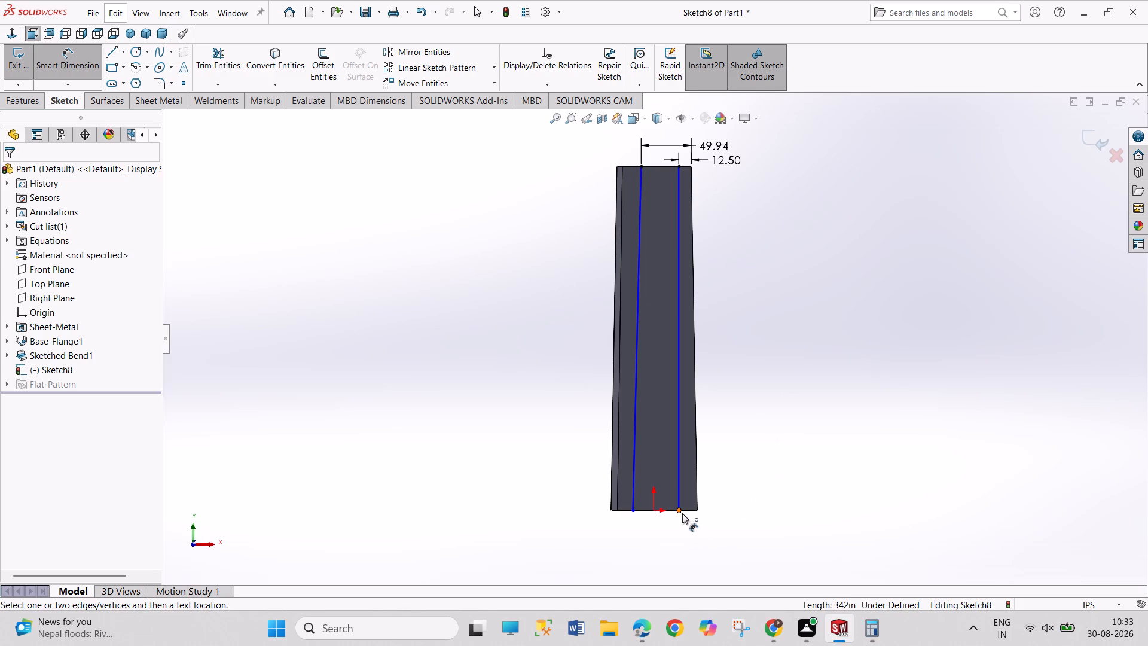
click(682, 513)
drag(697, 511, 698, 516)
click(750, 531)
text(14.5)
key(Return)
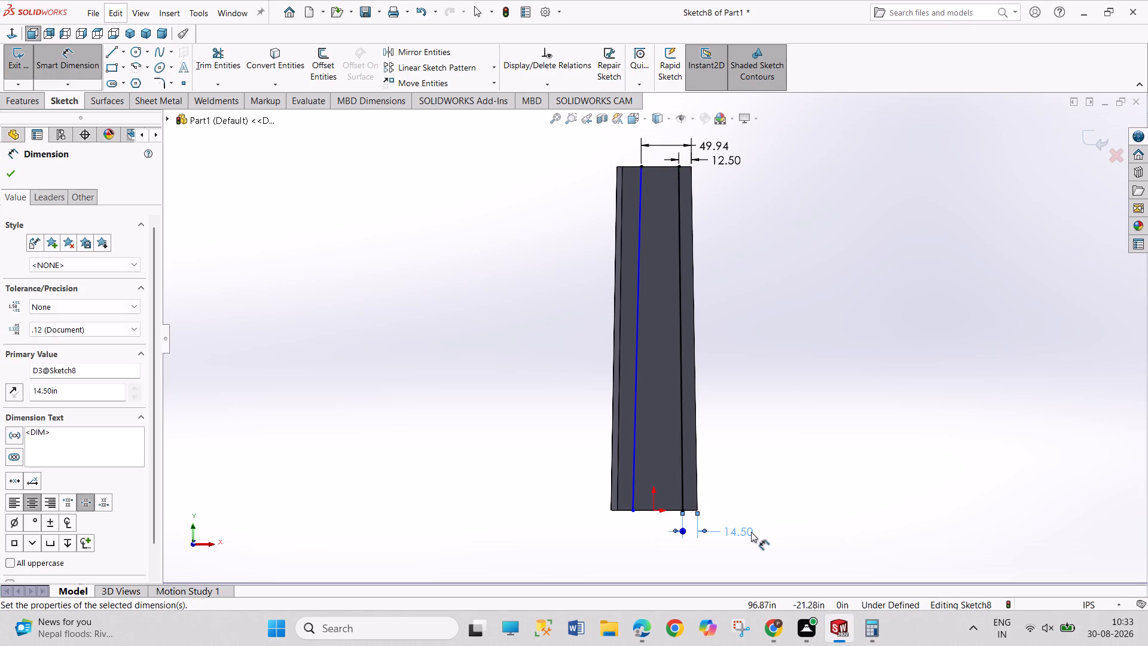
right_click(844, 379)
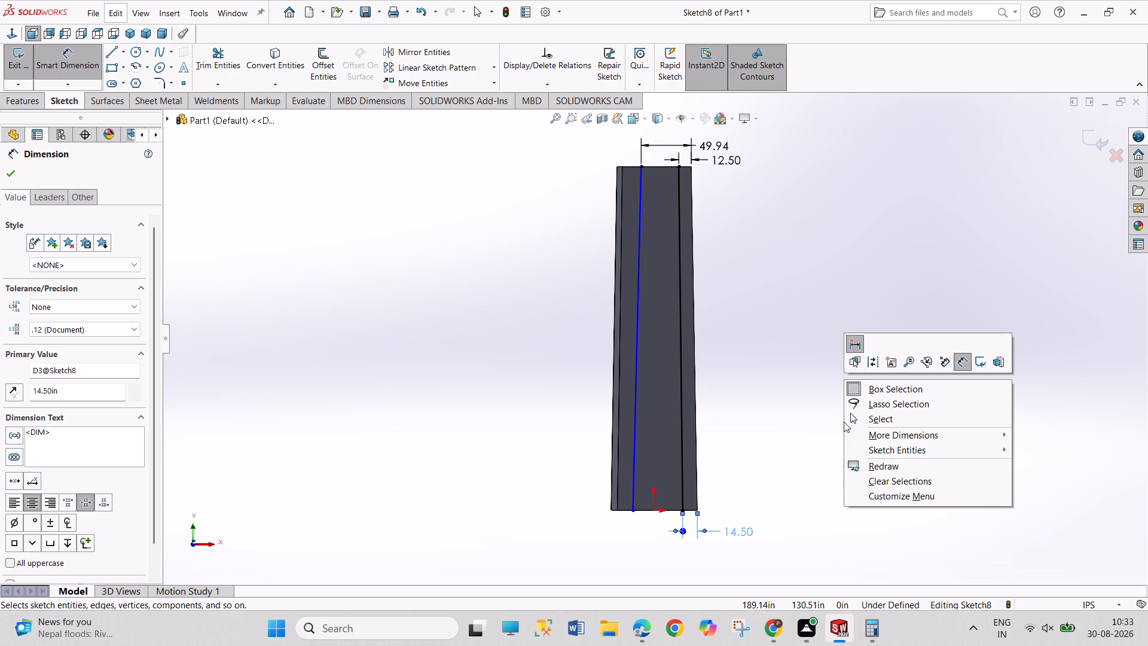
click(844, 422)
right_click(839, 416)
click(854, 449)
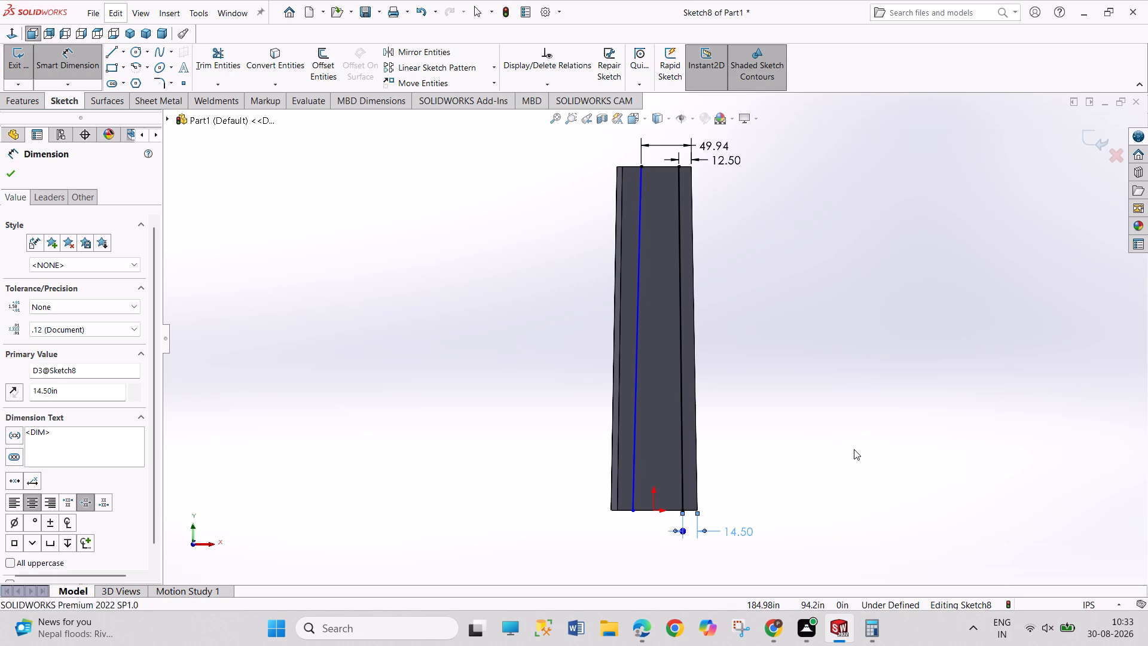
Sketch a third lengthwise line from top edge to bottom edge between the other two, about 30.5 in from the unbent side's bottom corner.
click(104, 51)
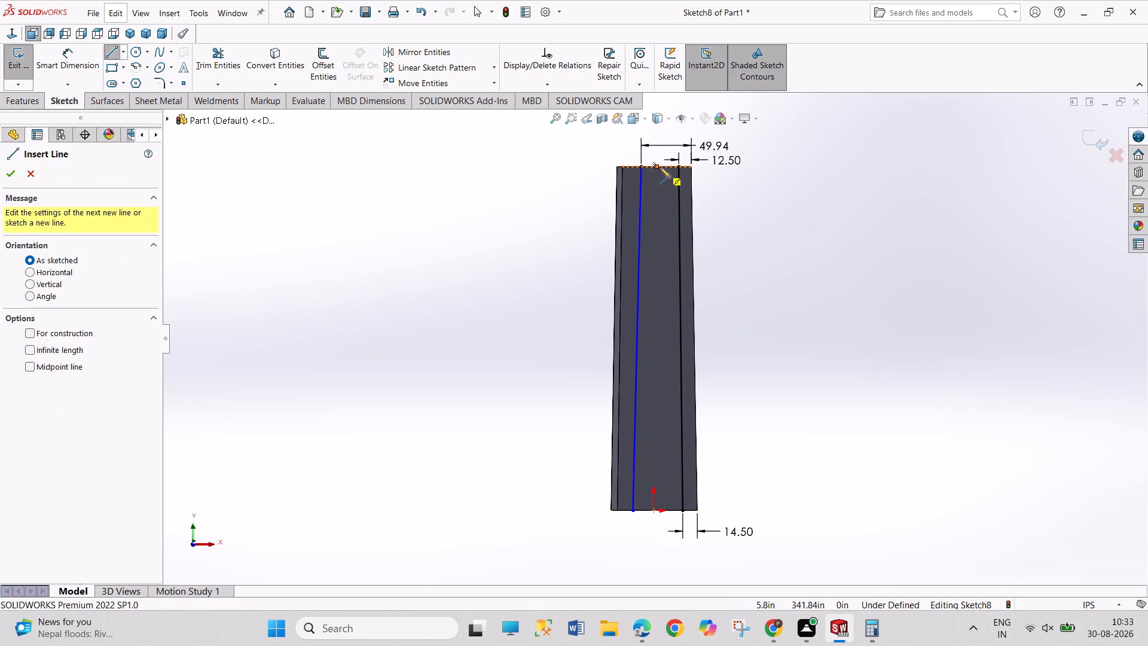
click(667, 168)
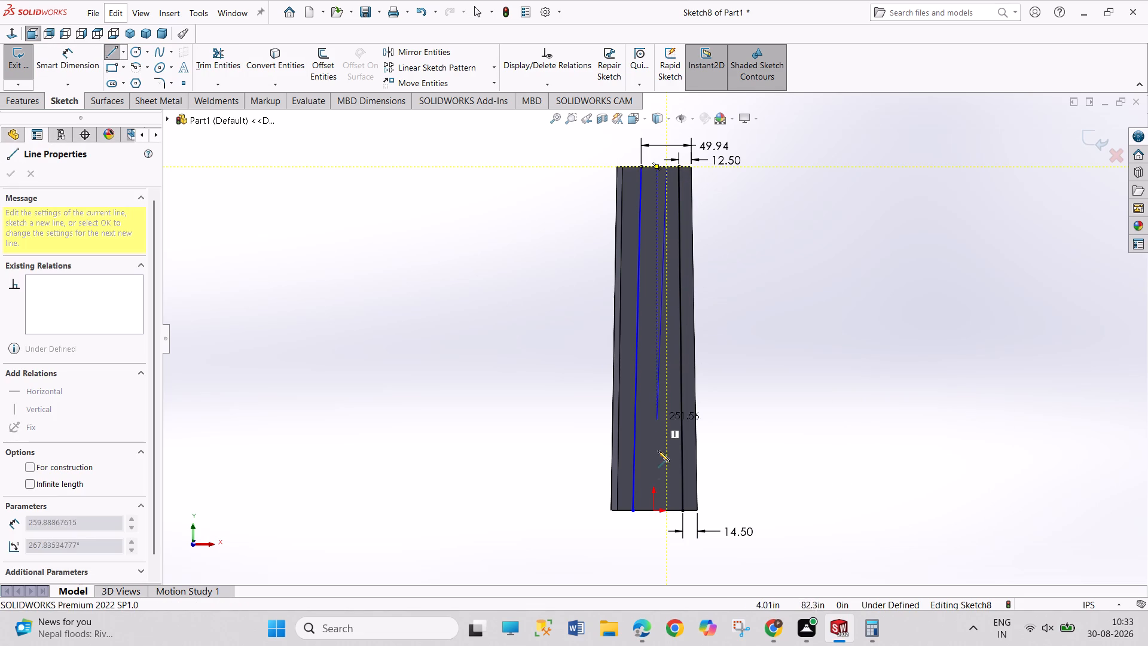
click(665, 511)
right_click(783, 450)
click(795, 461)
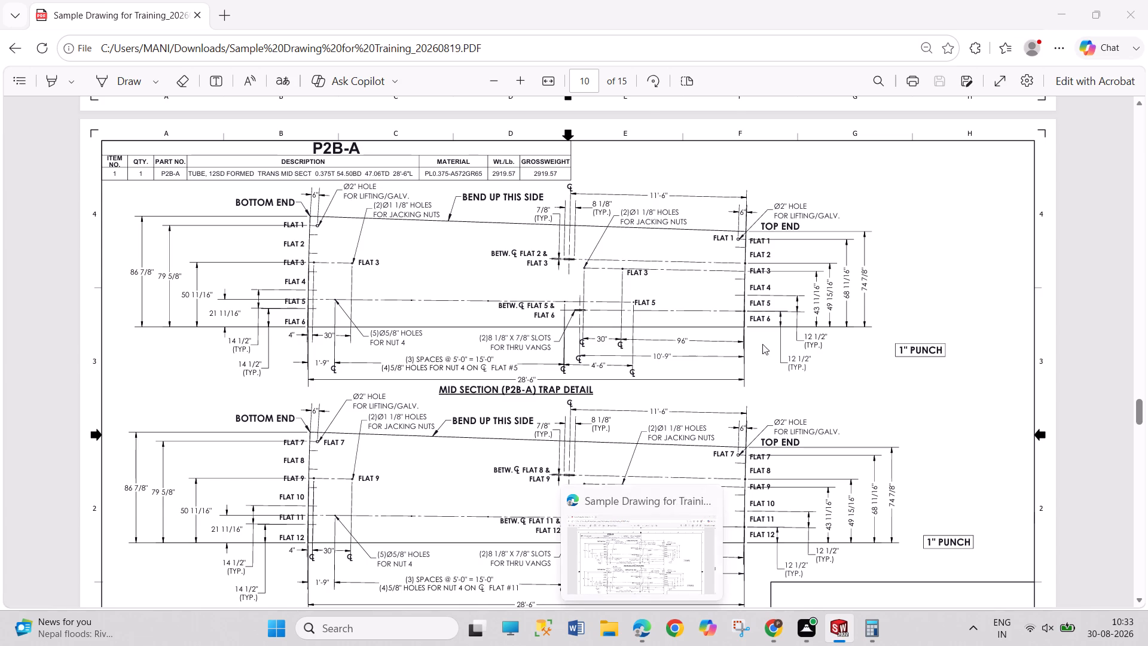
Dimension the third line's lower endpoint 21 11/16 in from the plate's bottom corner on the unbent side.
right_drag(853, 471, 834, 271)
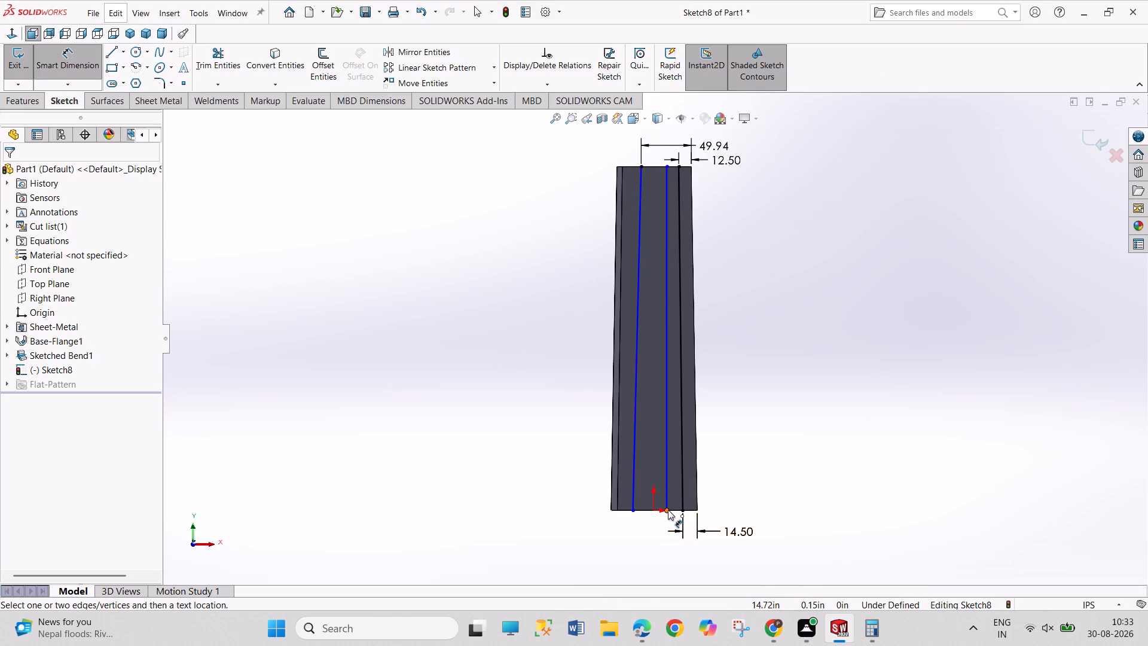
drag(668, 510, 668, 516)
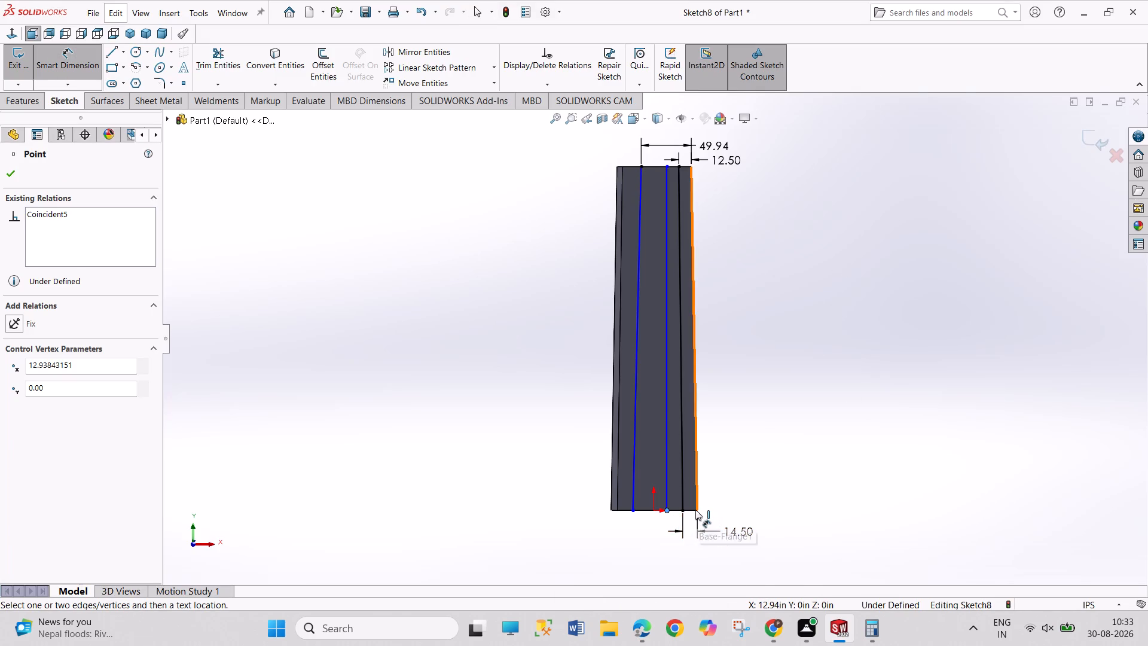
click(698, 509)
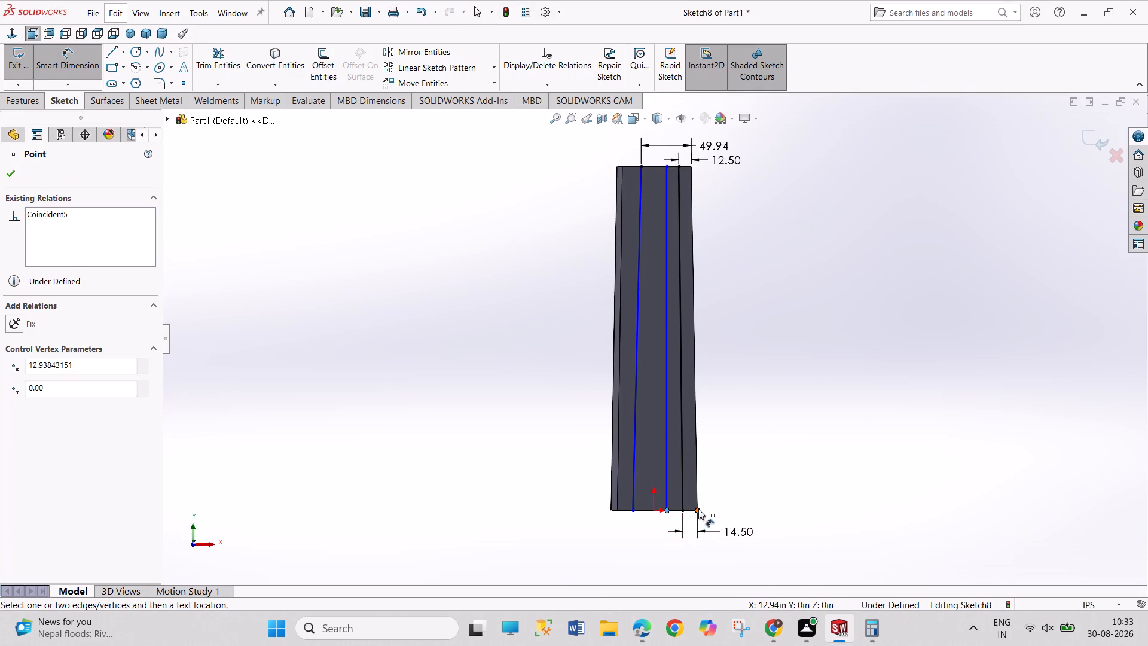
click(771, 557)
text(21 11)
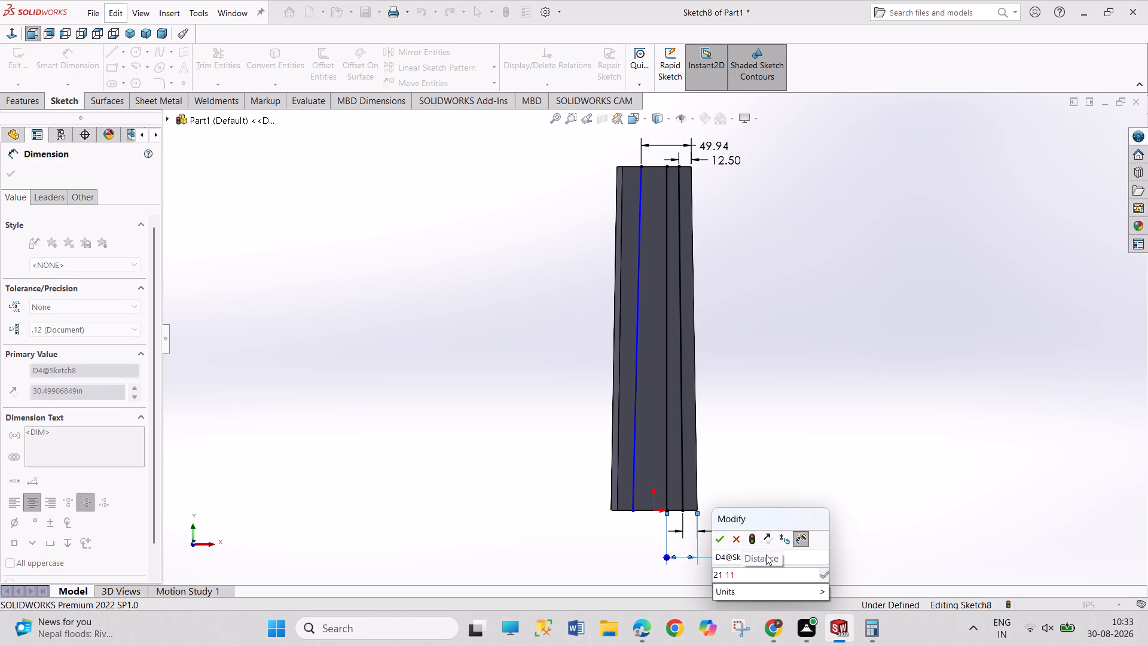
text(/16)
key(Return)
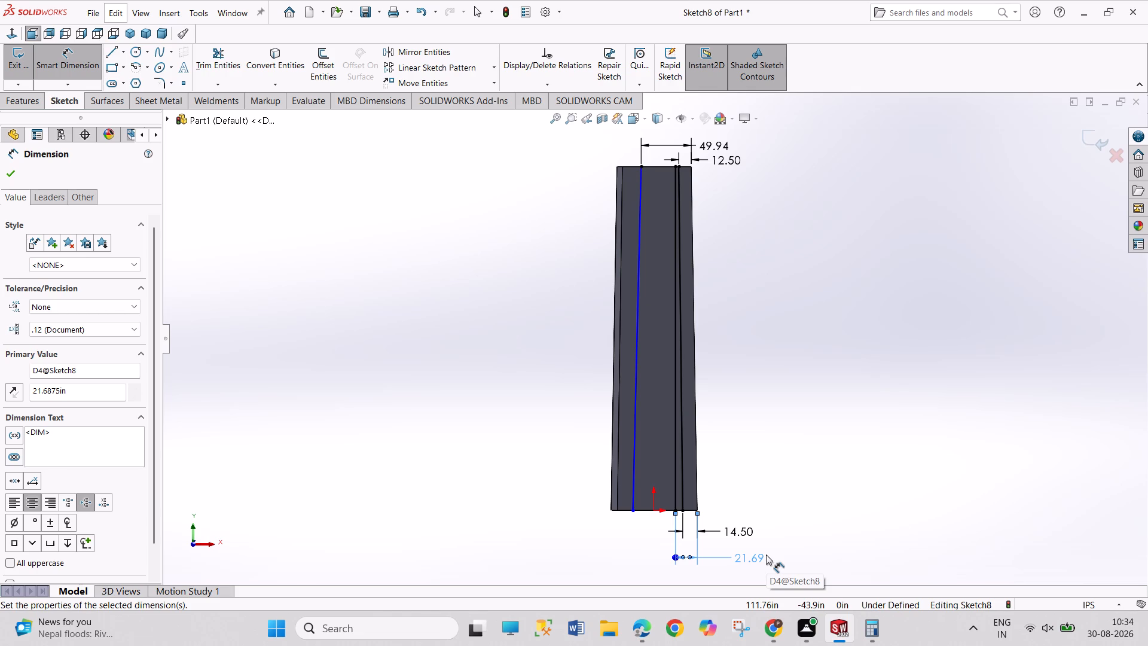
right_click(761, 321)
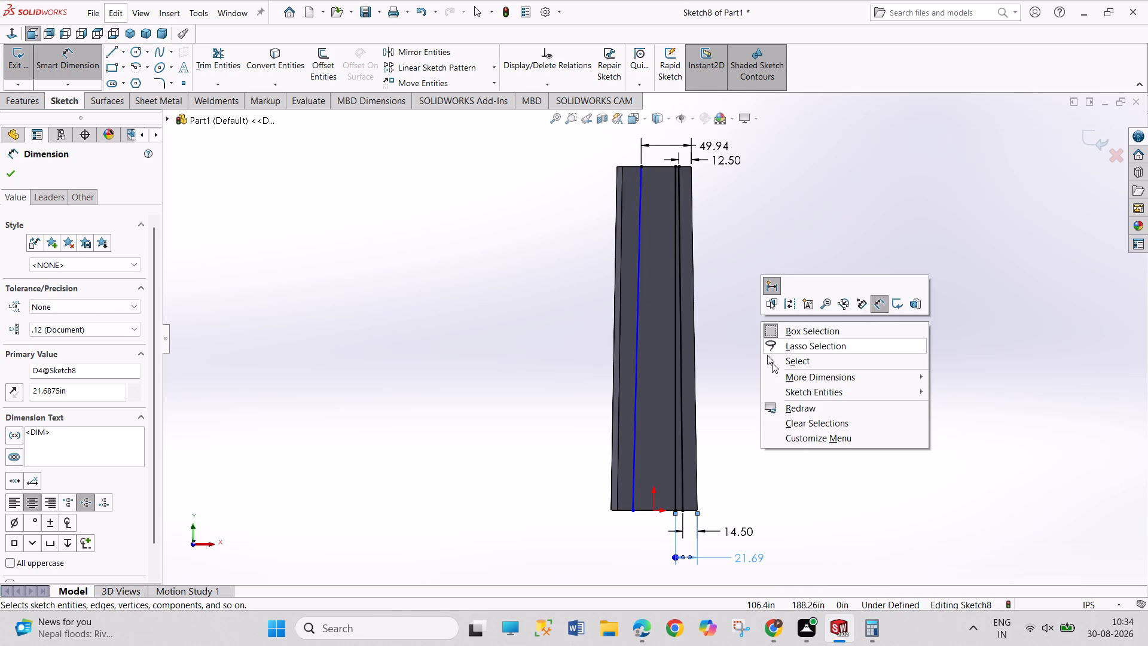
click(772, 362)
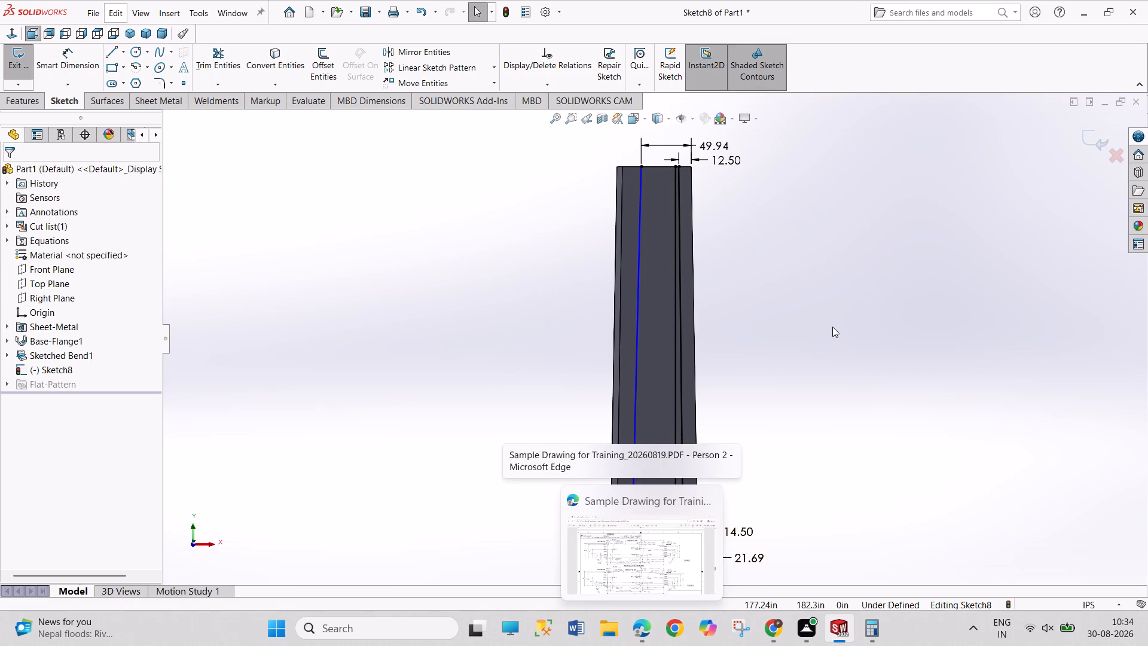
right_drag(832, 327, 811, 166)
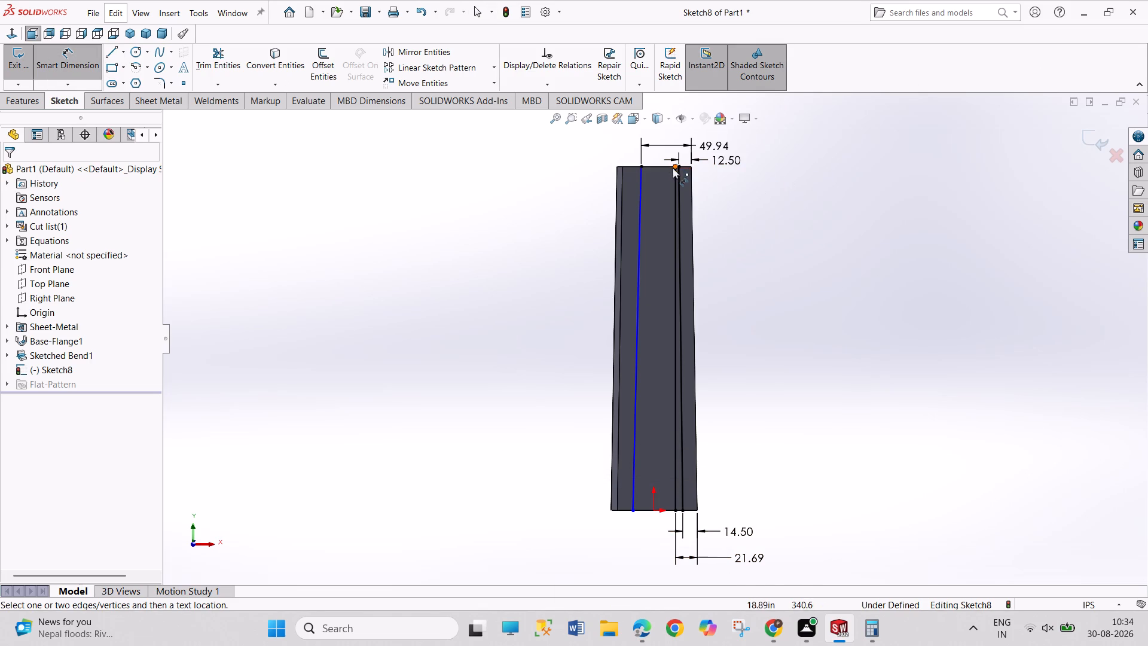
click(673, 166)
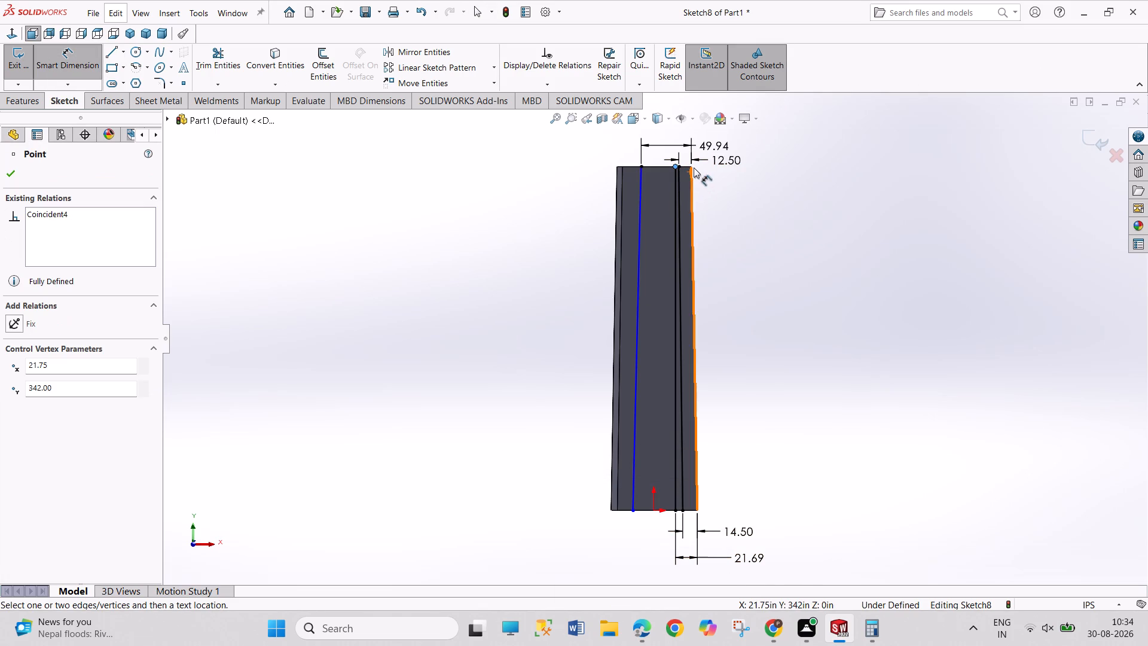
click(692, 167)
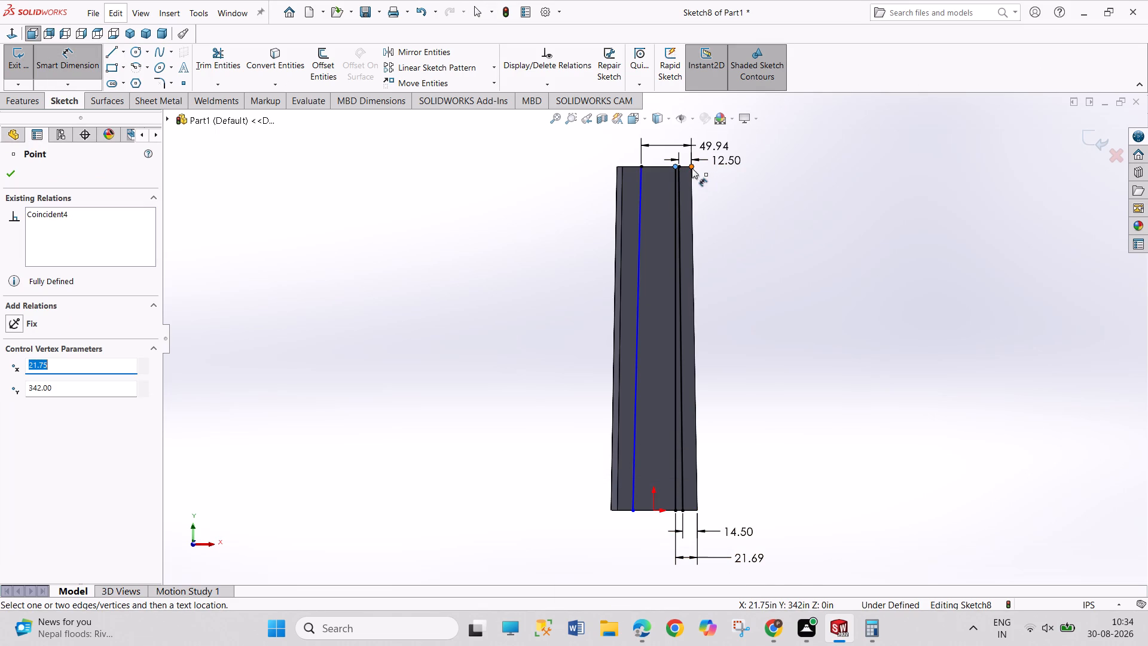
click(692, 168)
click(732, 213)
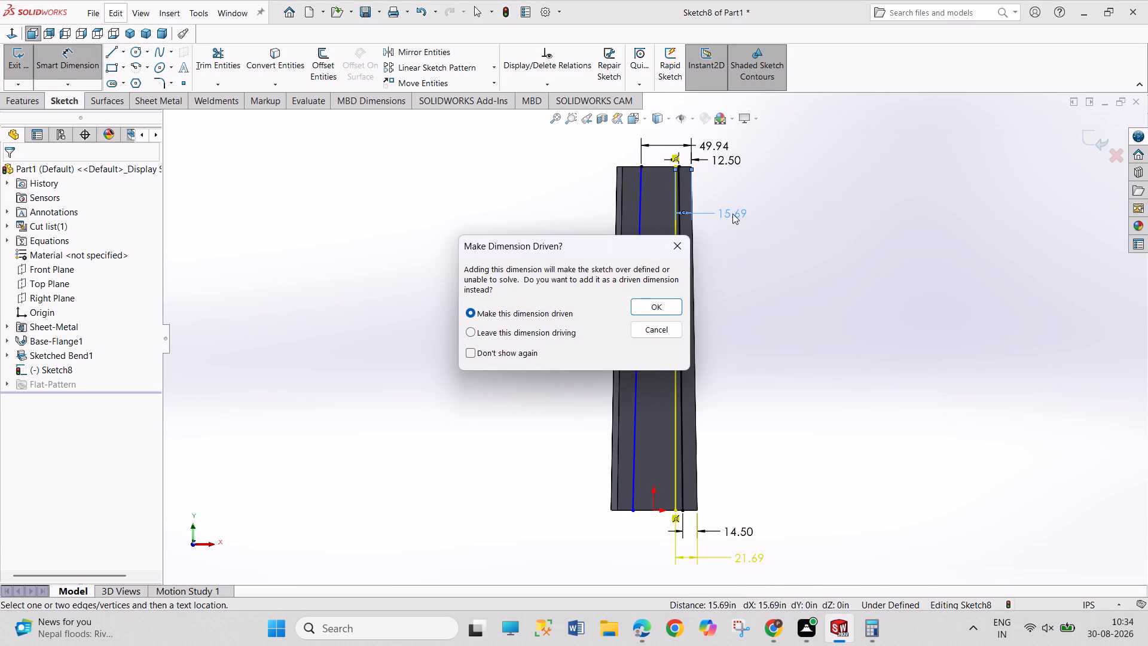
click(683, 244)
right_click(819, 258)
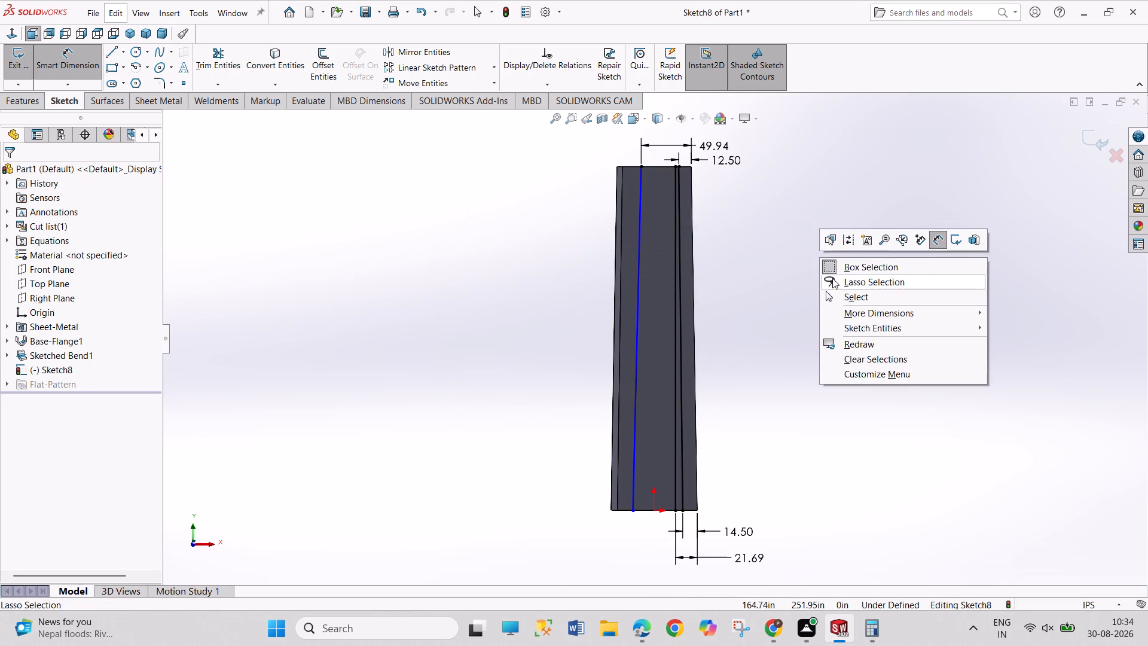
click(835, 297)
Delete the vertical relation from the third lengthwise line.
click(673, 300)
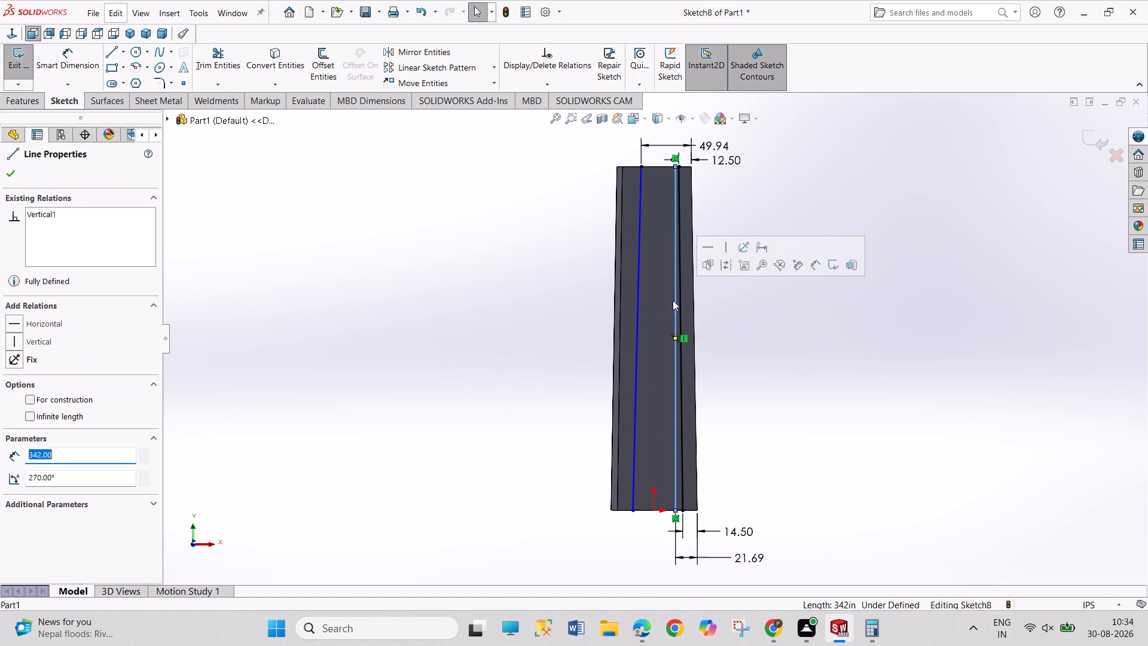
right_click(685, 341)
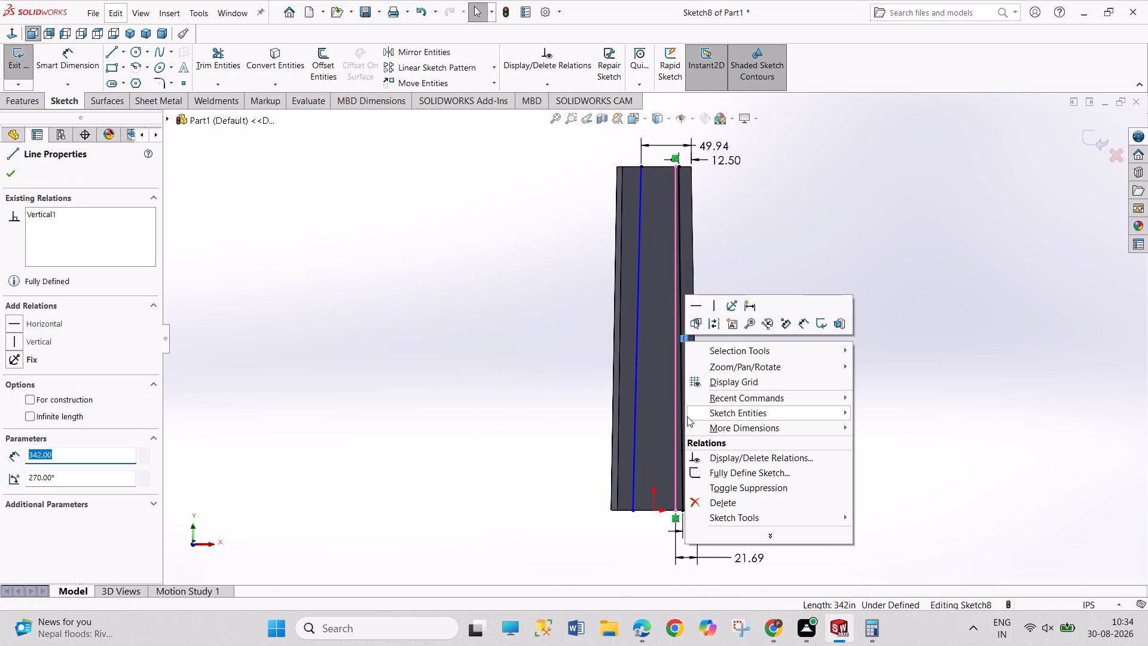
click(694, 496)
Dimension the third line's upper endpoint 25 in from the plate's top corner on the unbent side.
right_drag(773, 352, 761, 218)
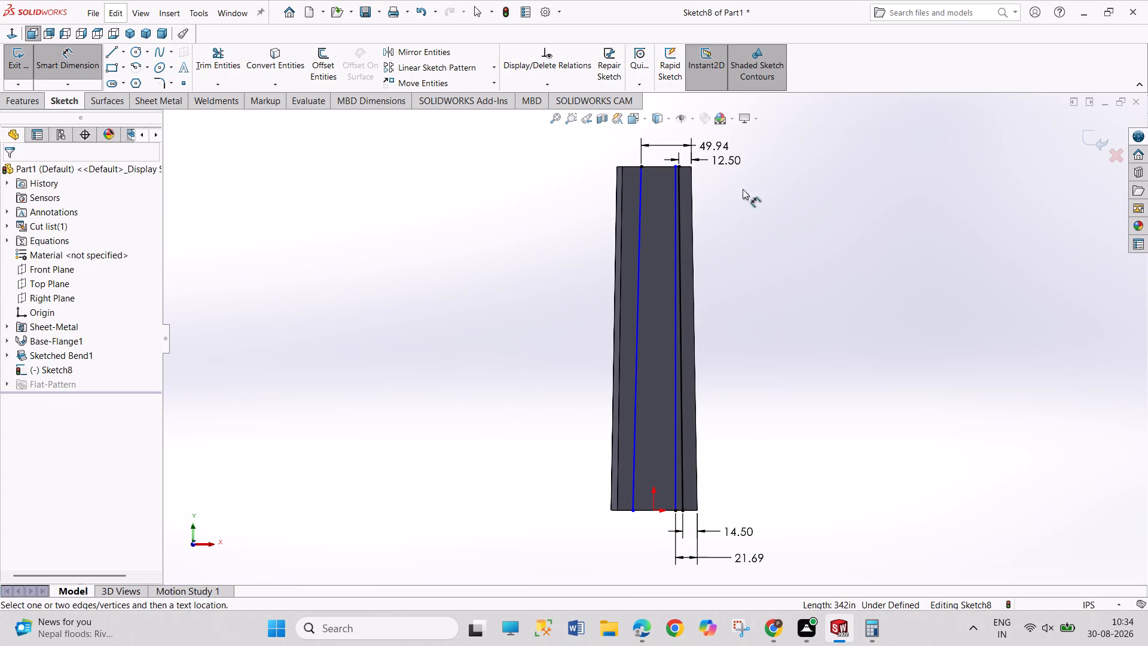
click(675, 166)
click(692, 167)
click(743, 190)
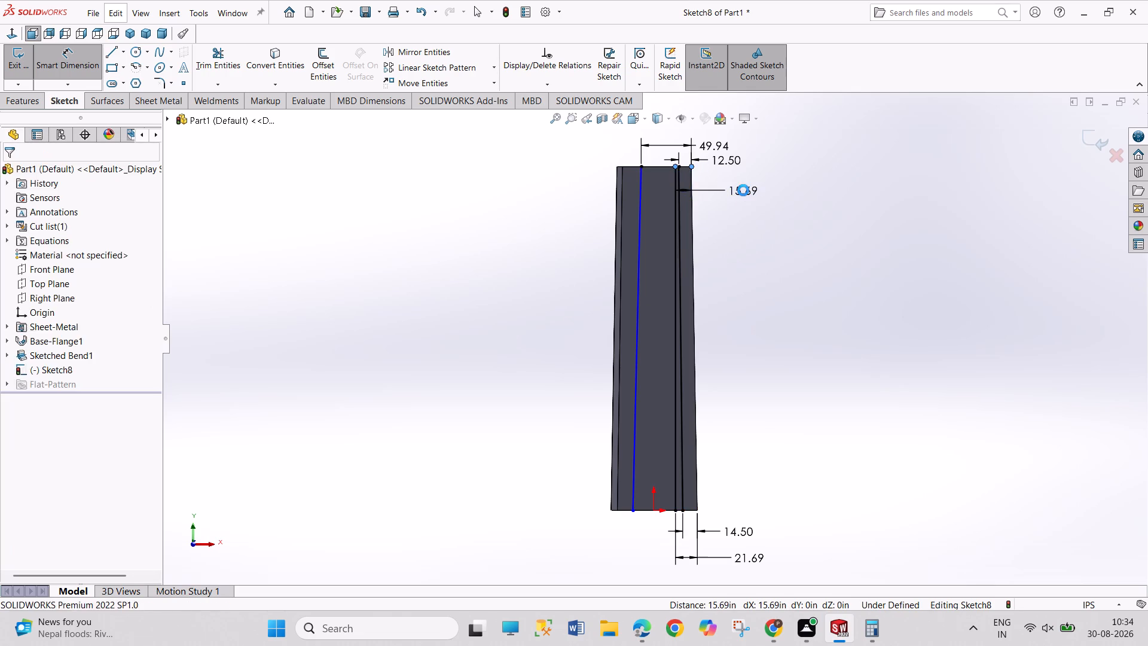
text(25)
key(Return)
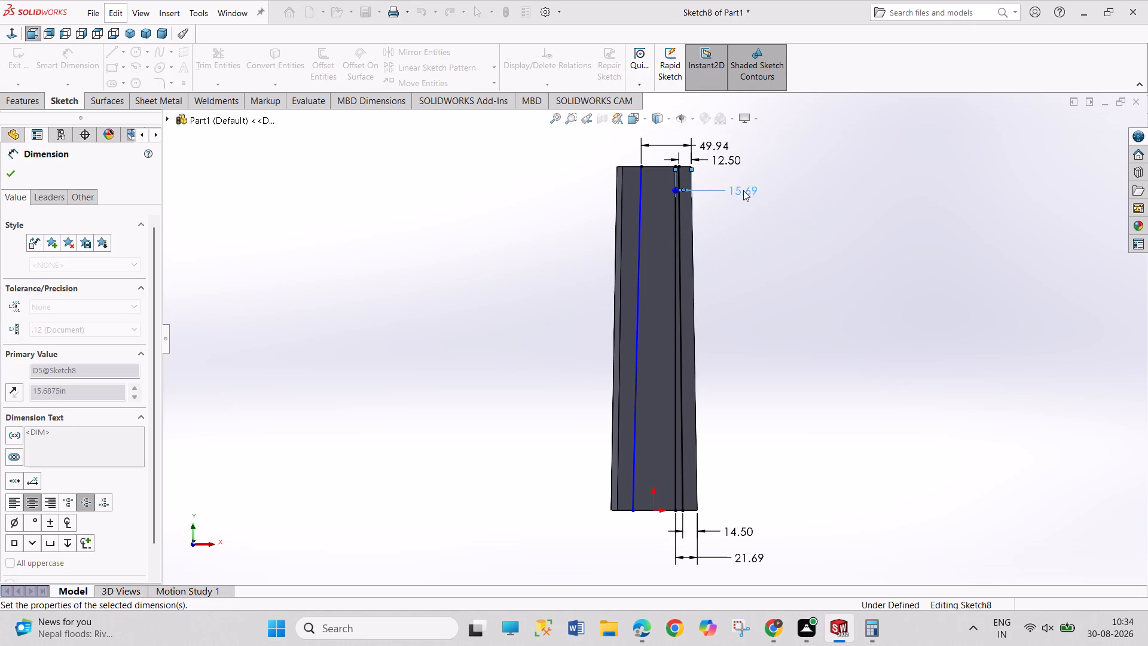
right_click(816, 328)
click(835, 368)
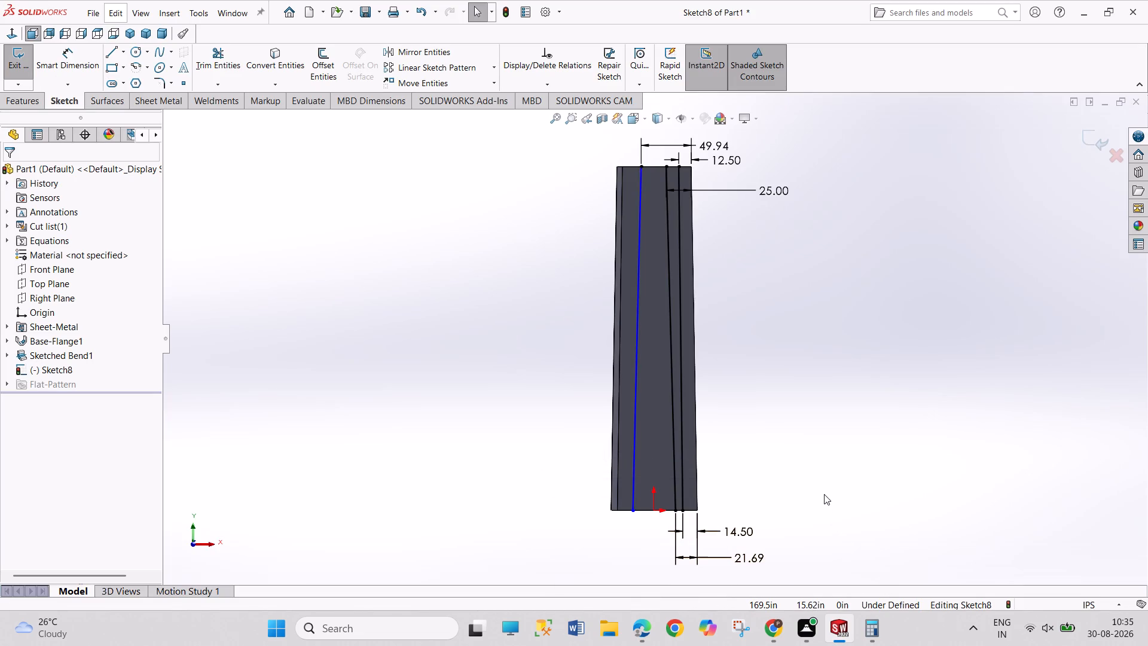
Delete the first and third lengthwise lines, keeping only the line dimensioned 12.5 in at the top and 14.5 in at the bottom.
right_click(636, 487)
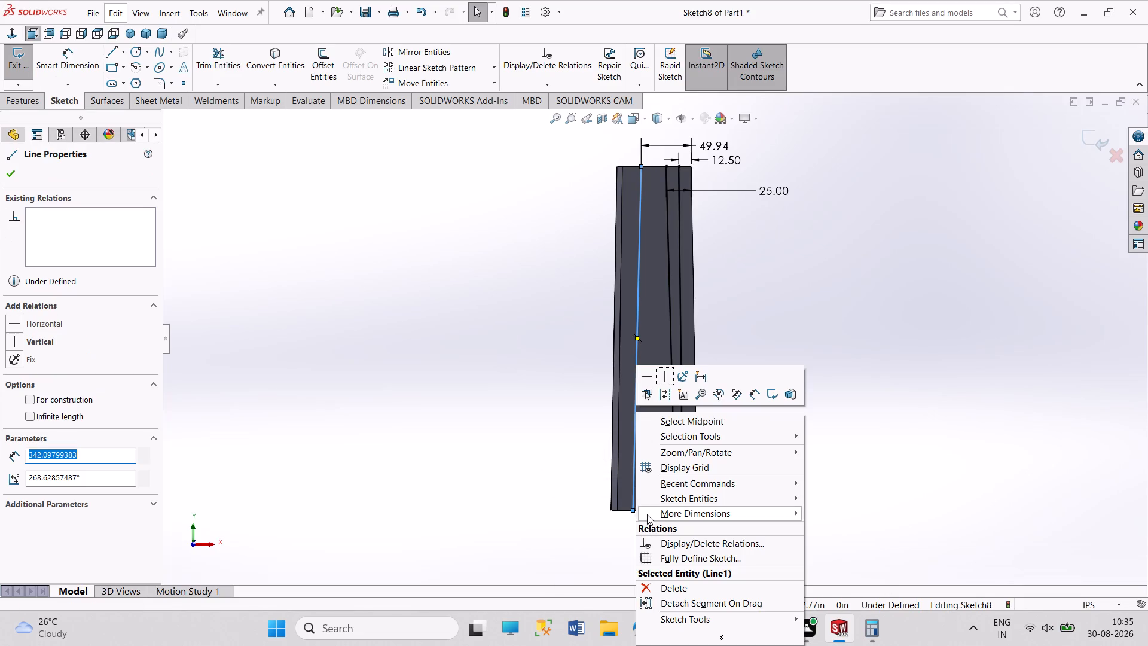
click(648, 591)
click(490, 314)
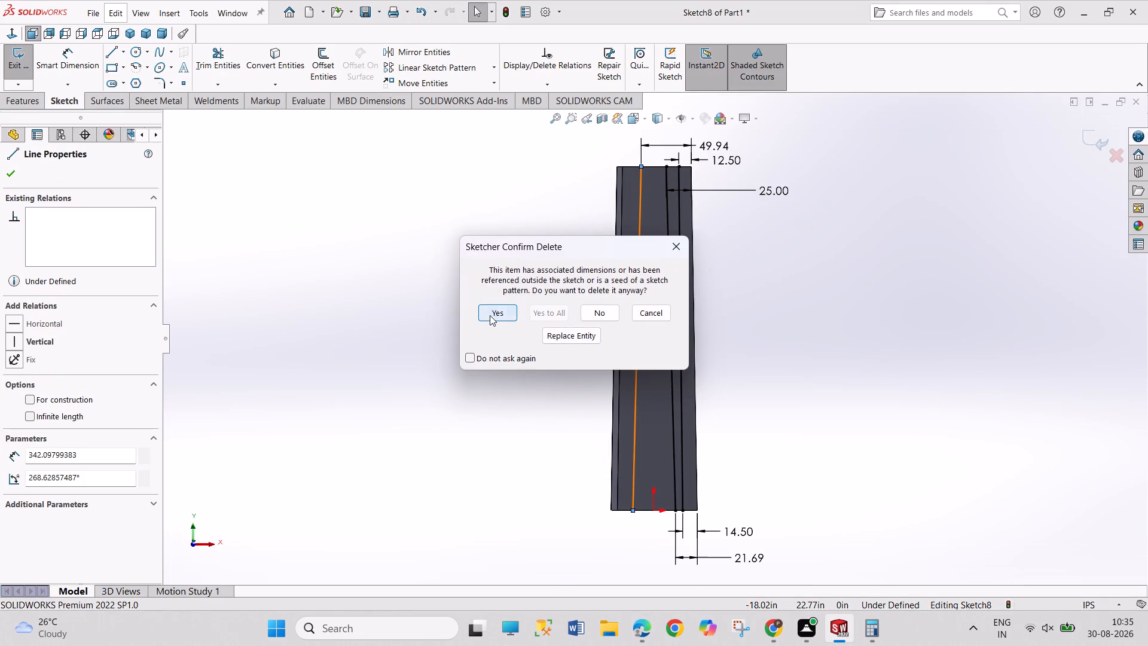
right_click(673, 410)
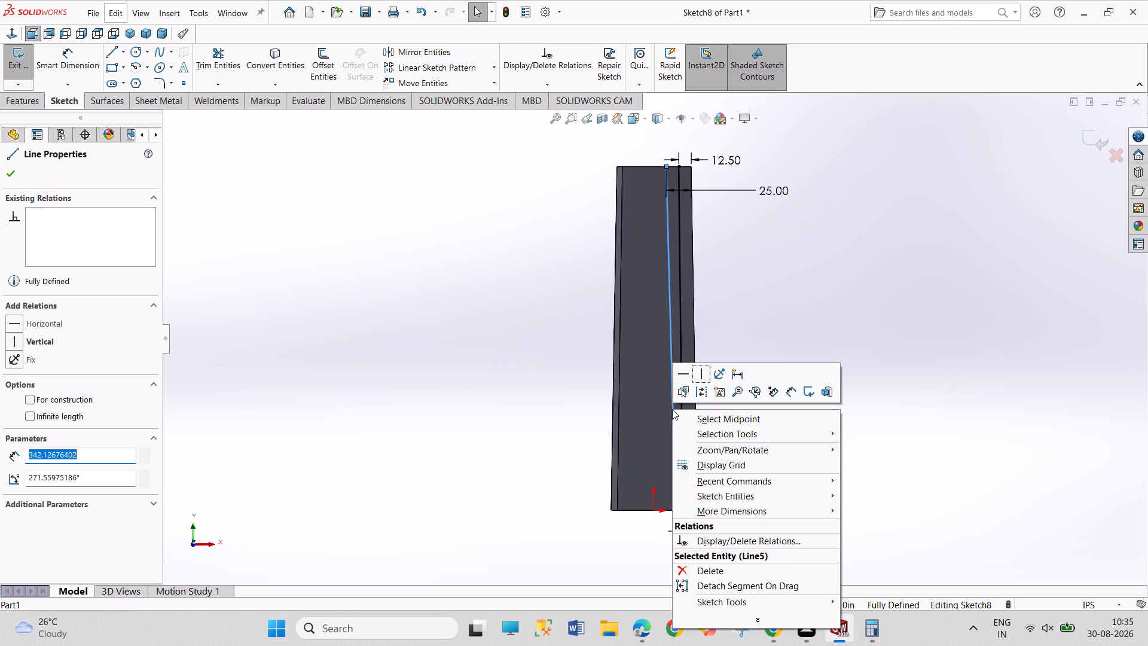
click(677, 572)
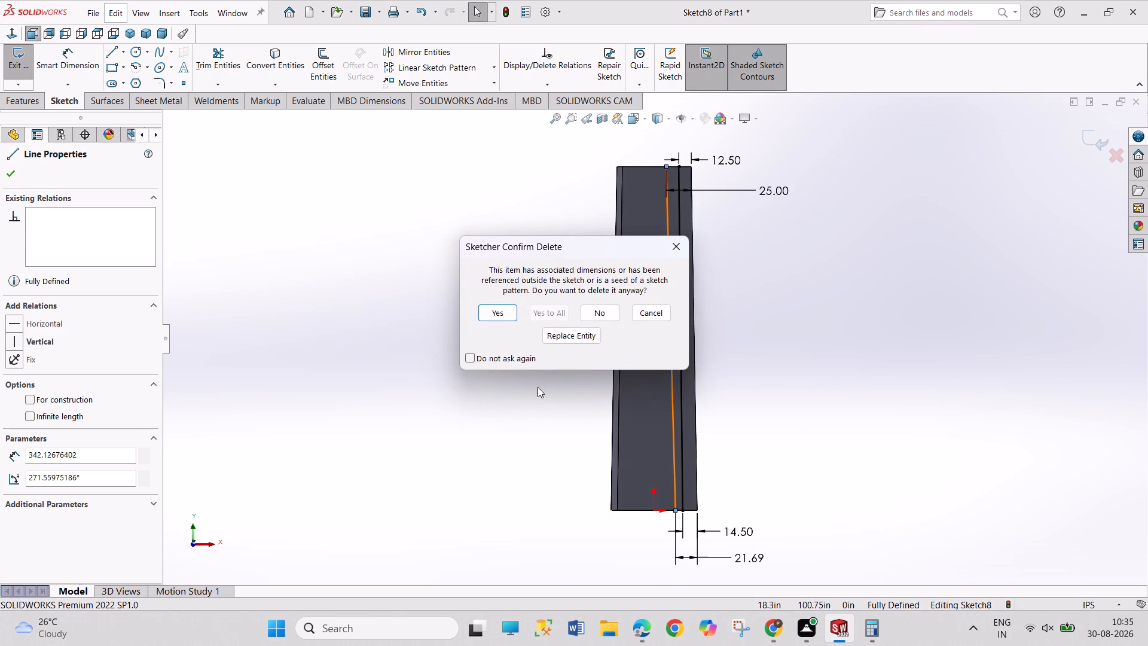
click(499, 310)
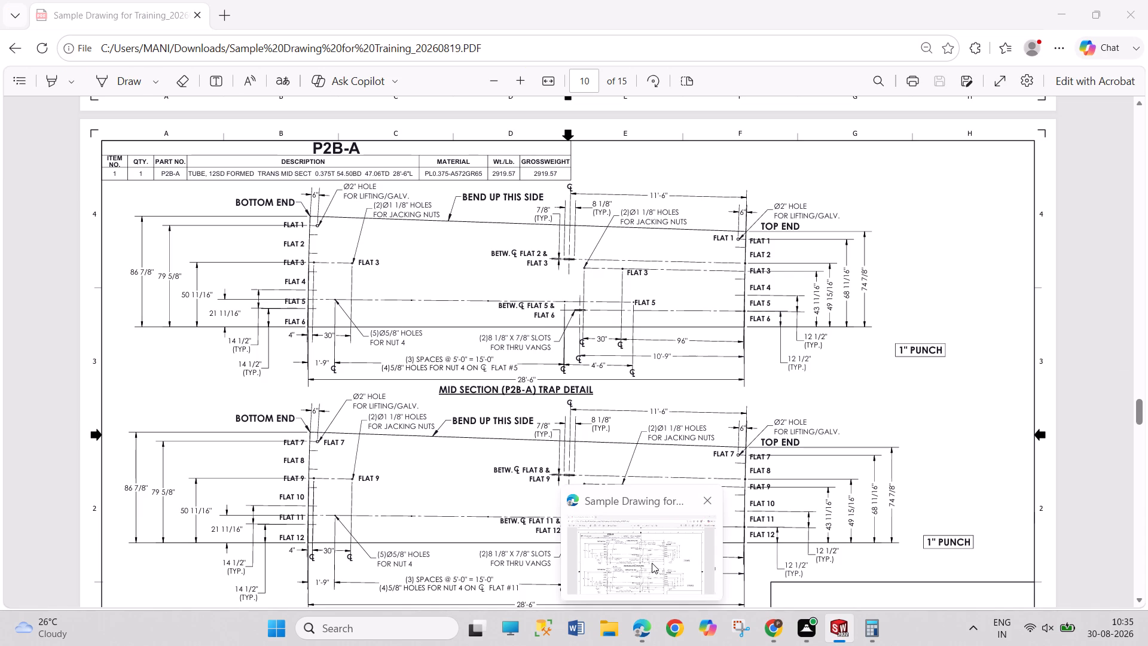
drag(838, 427, 859, 455)
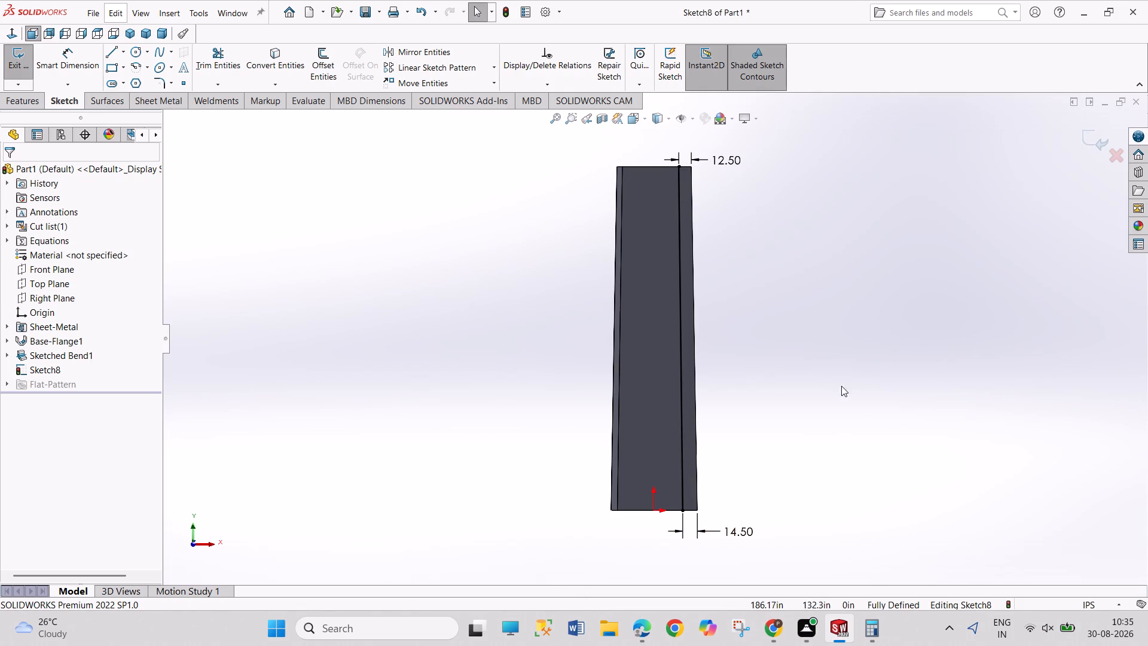
drag(843, 397, 862, 443)
Create a 30-degree sketched bend along the remaining line, with the narrow strip beside the unbent edge as the fixed face.
click(14, 55)
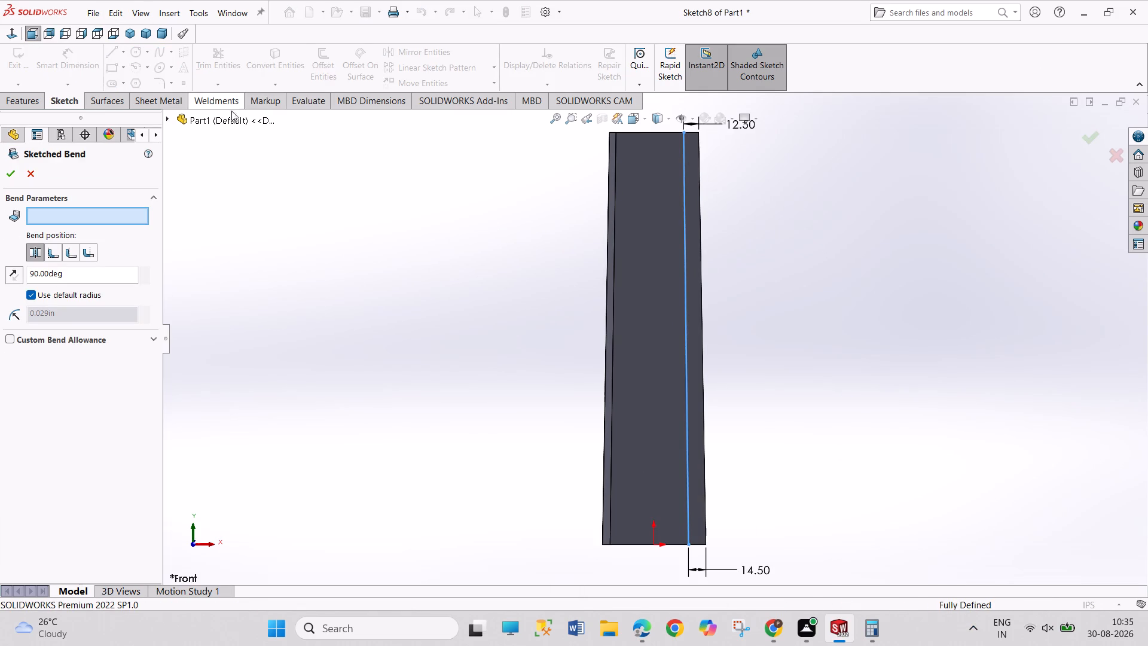
click(695, 346)
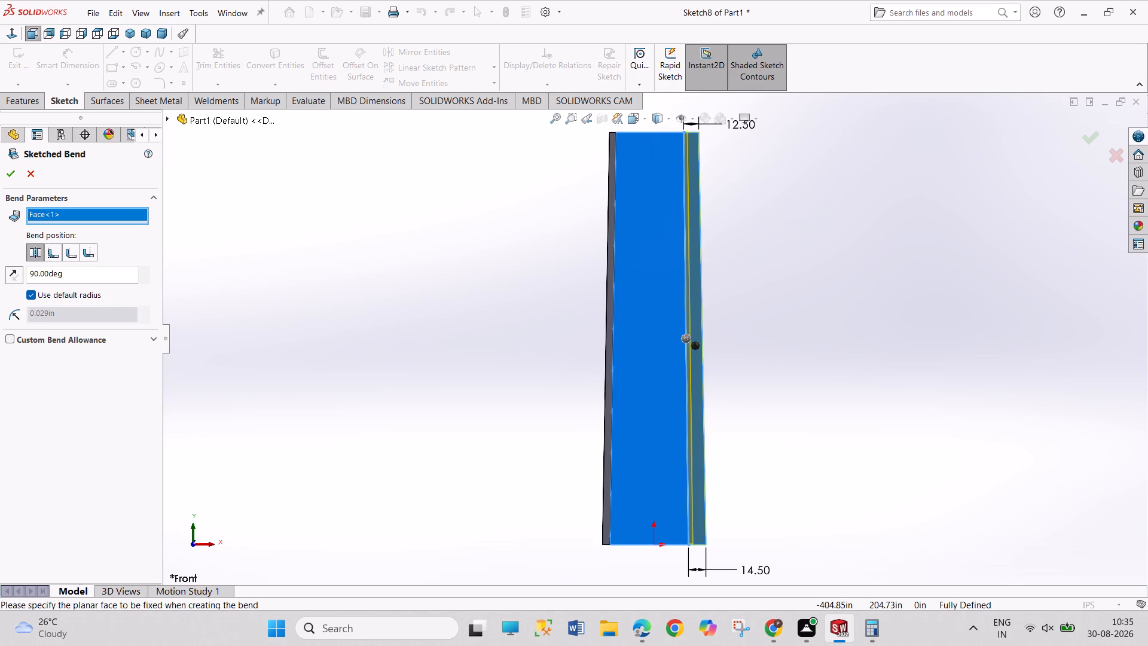
double_click(67, 275)
text(30)
key(Return)
click(9, 175)
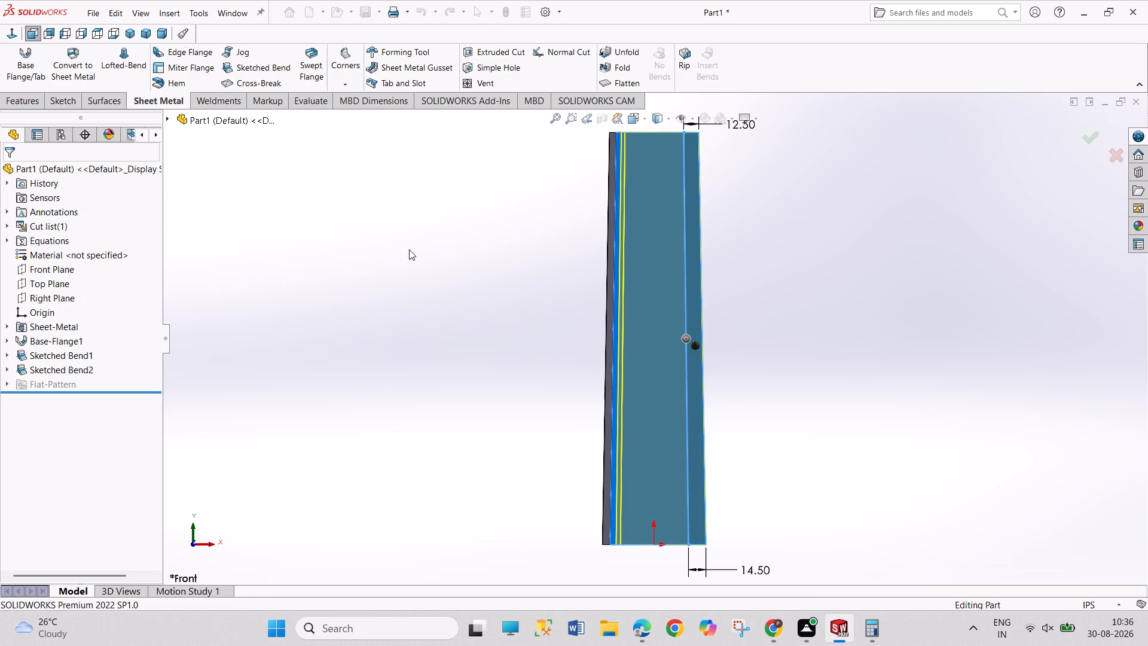
drag(414, 237, 475, 330)
drag(390, 239, 495, 376)
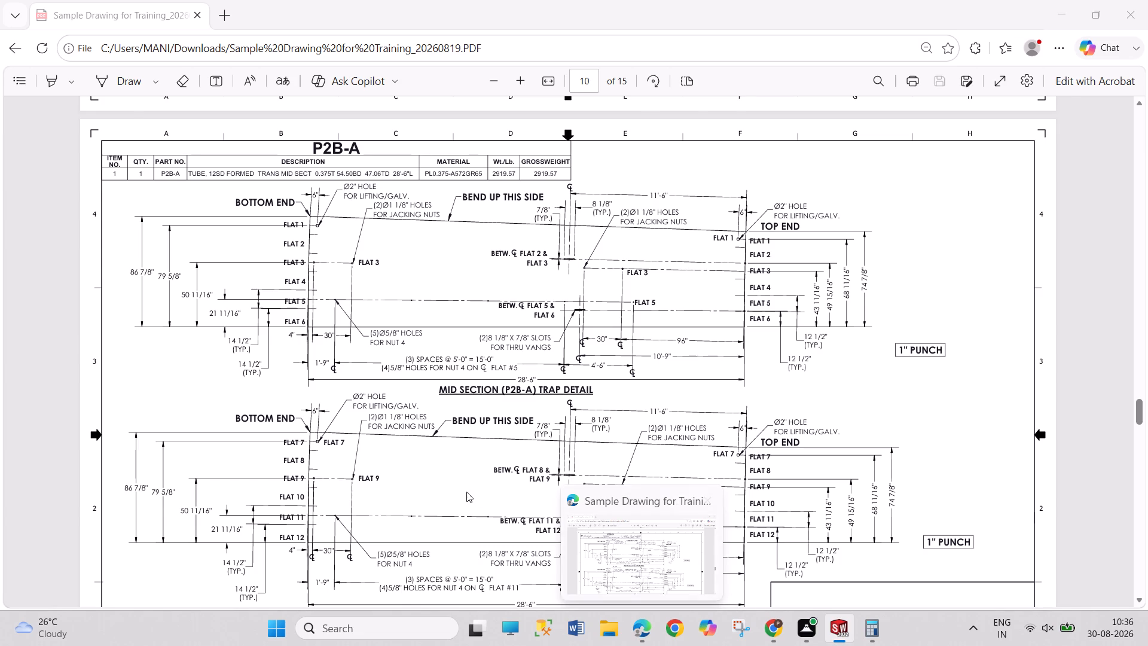
On the wide middle face, sketch a lengthwise line from top edge to bottom edge, about 50.5 in from the second-bend strip's outer bottom corner.
click(668, 506)
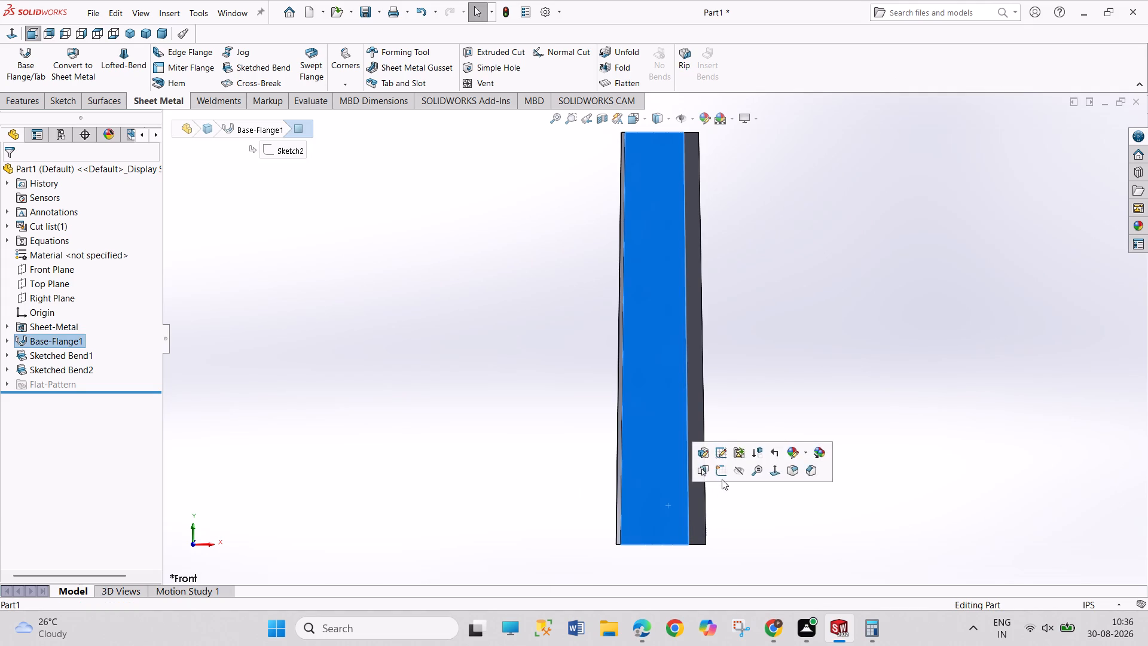
click(722, 476)
click(112, 52)
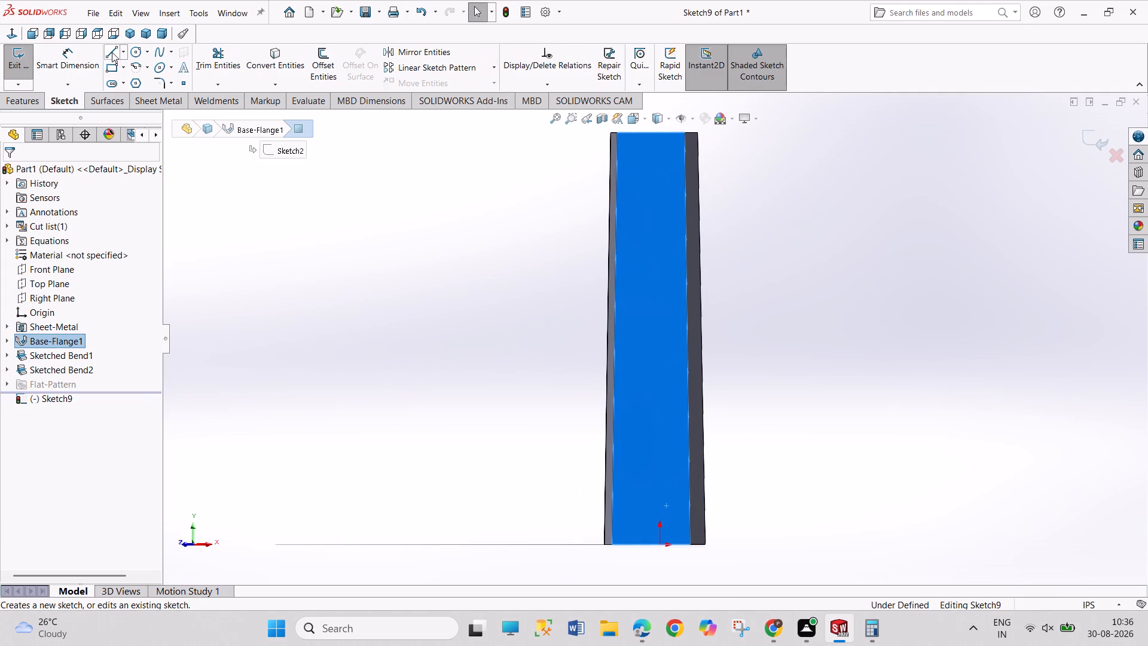
click(662, 133)
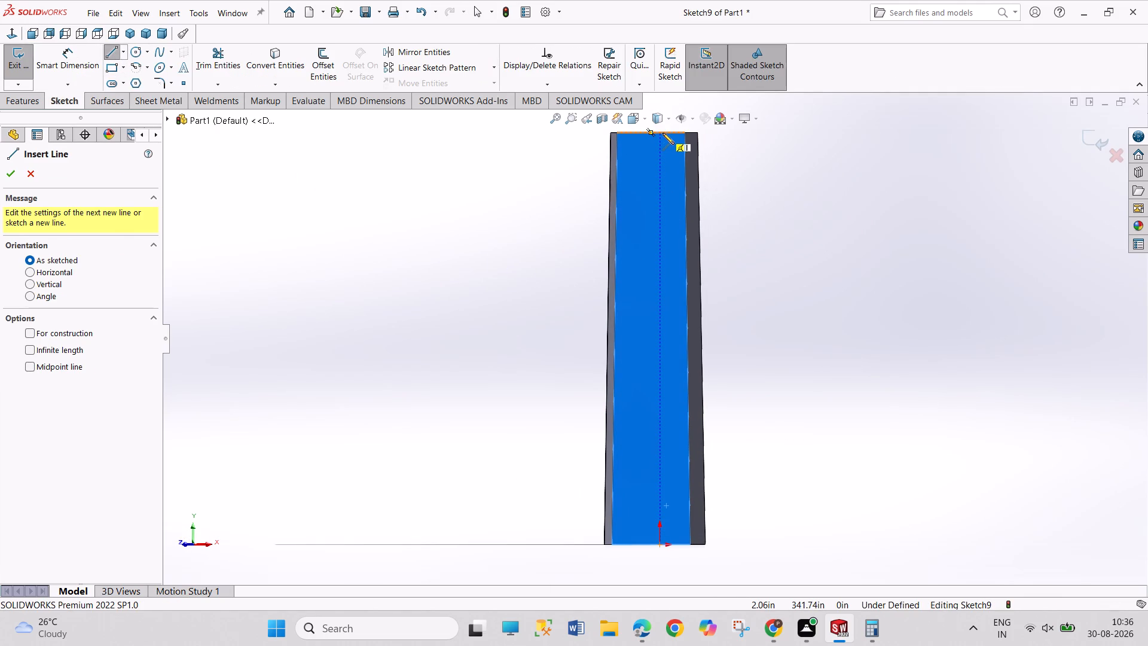
click(645, 544)
right_click(790, 482)
click(794, 489)
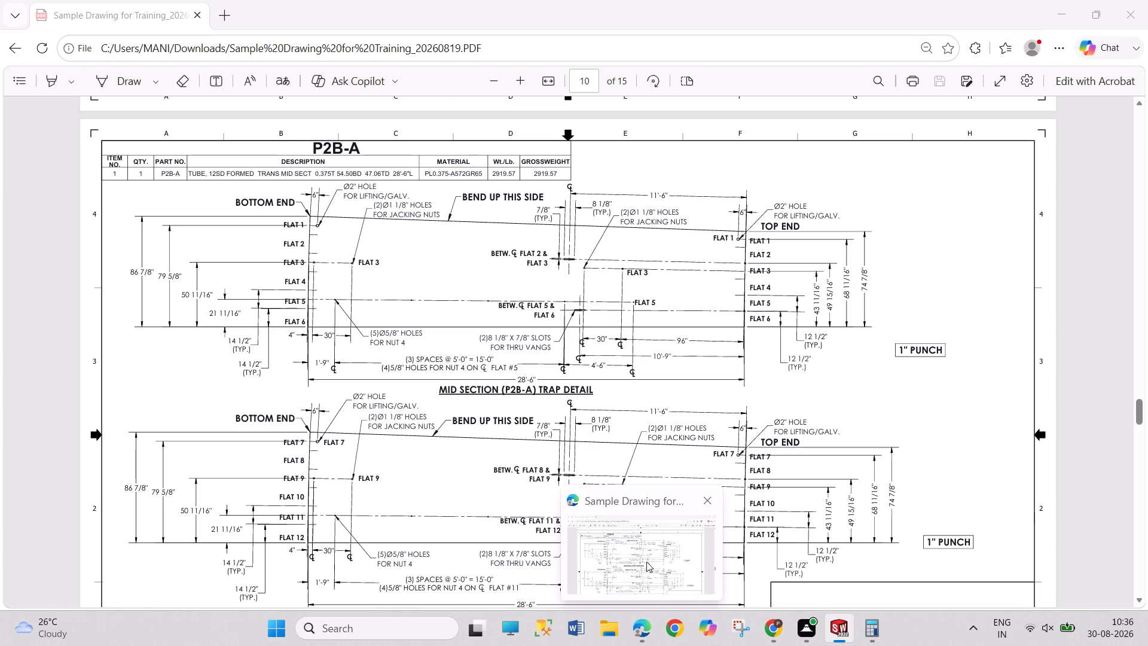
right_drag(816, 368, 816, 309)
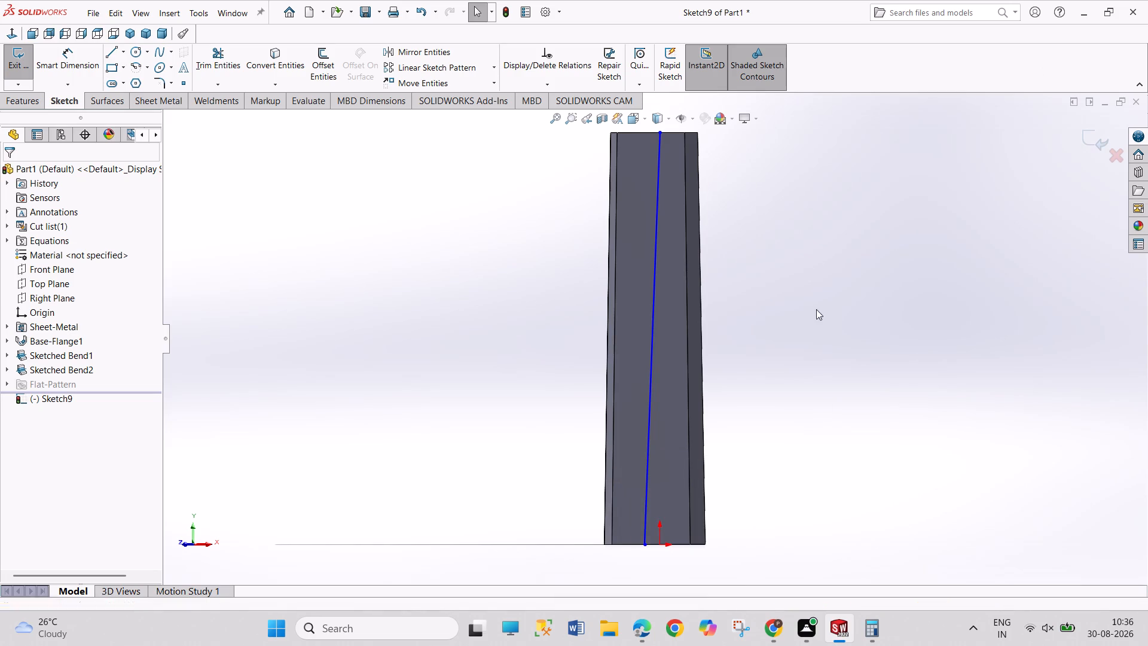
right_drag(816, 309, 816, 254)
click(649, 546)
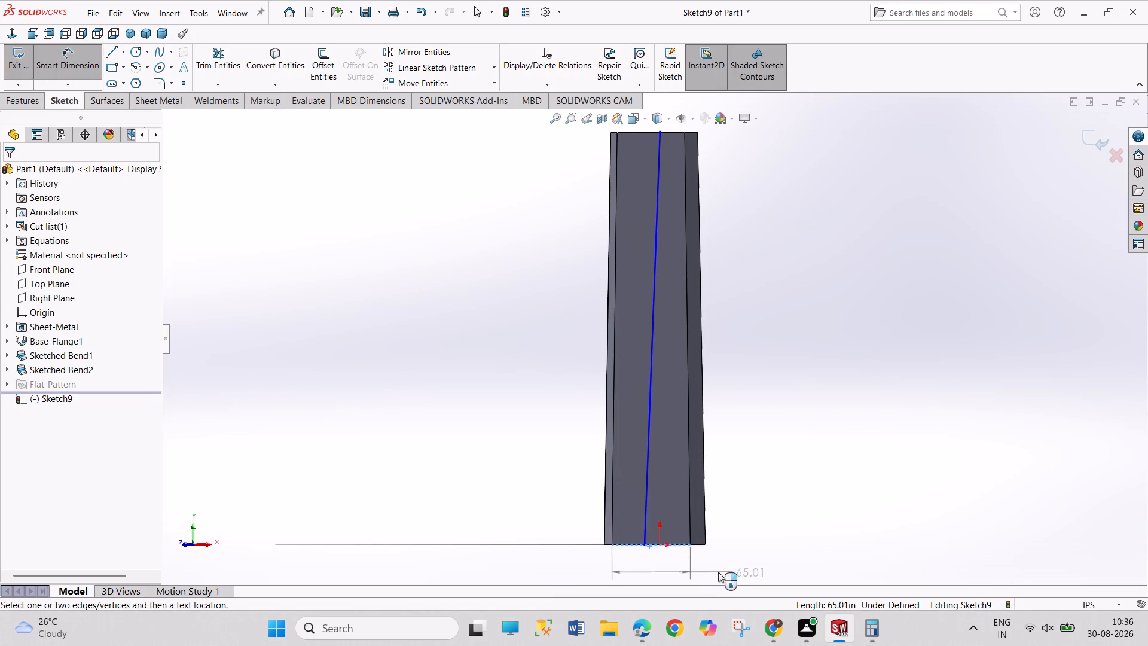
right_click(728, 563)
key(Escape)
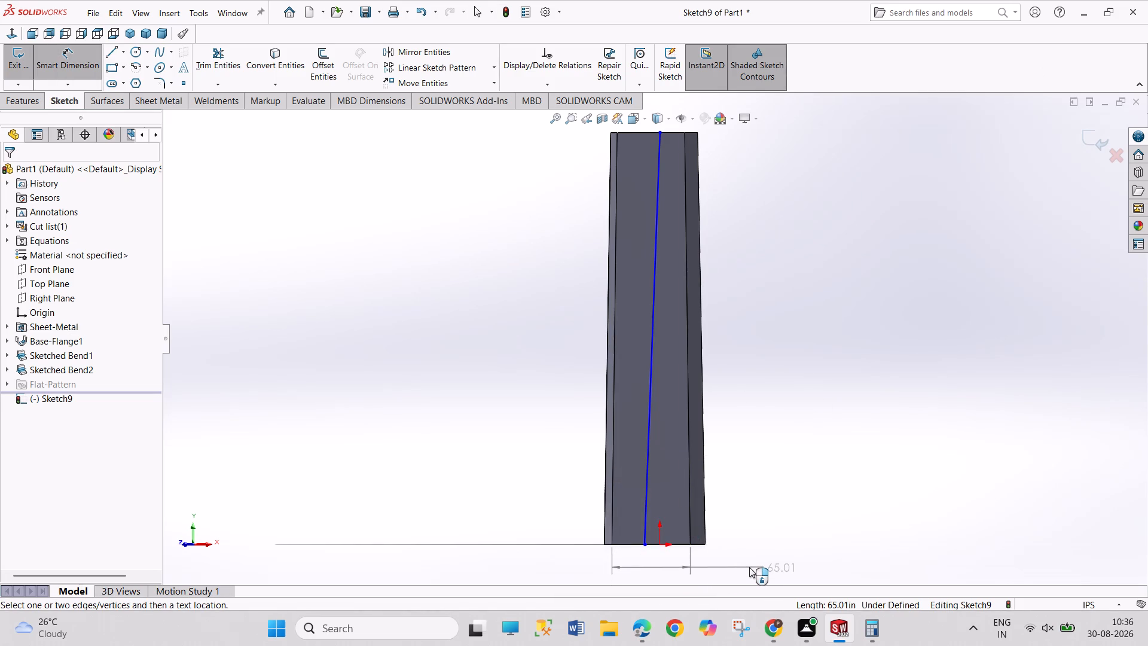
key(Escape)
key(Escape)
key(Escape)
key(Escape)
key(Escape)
Dimension the new line's lower endpoint 29 in from the outer bottom corner of the strip formed by the second bend.
right_drag(771, 516, 774, 359)
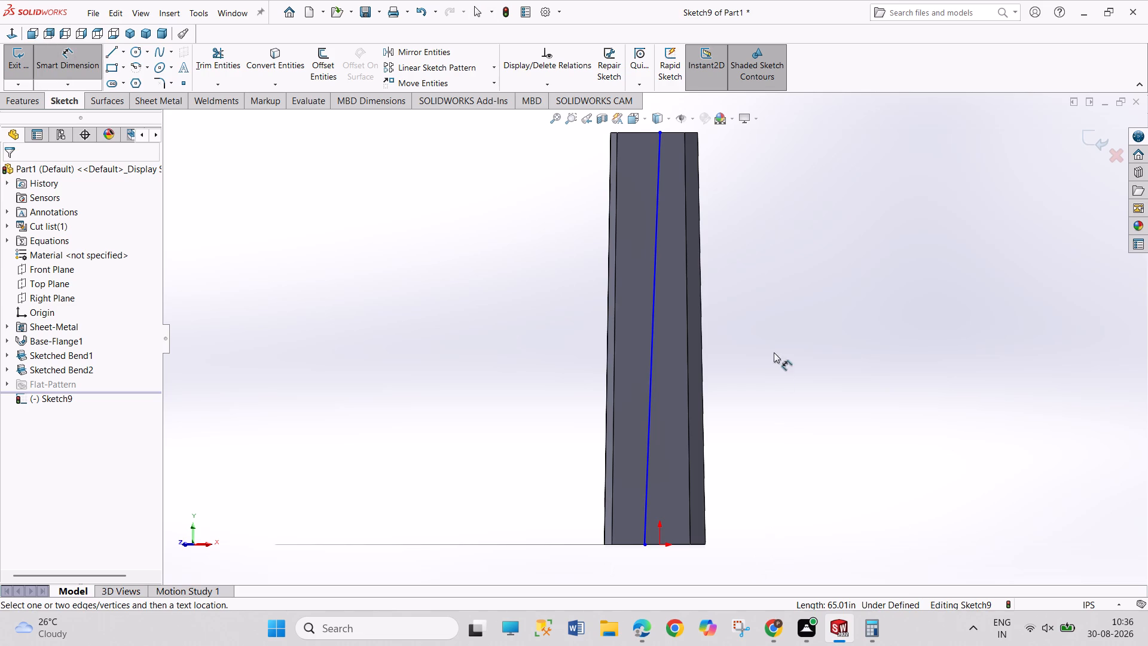
click(645, 545)
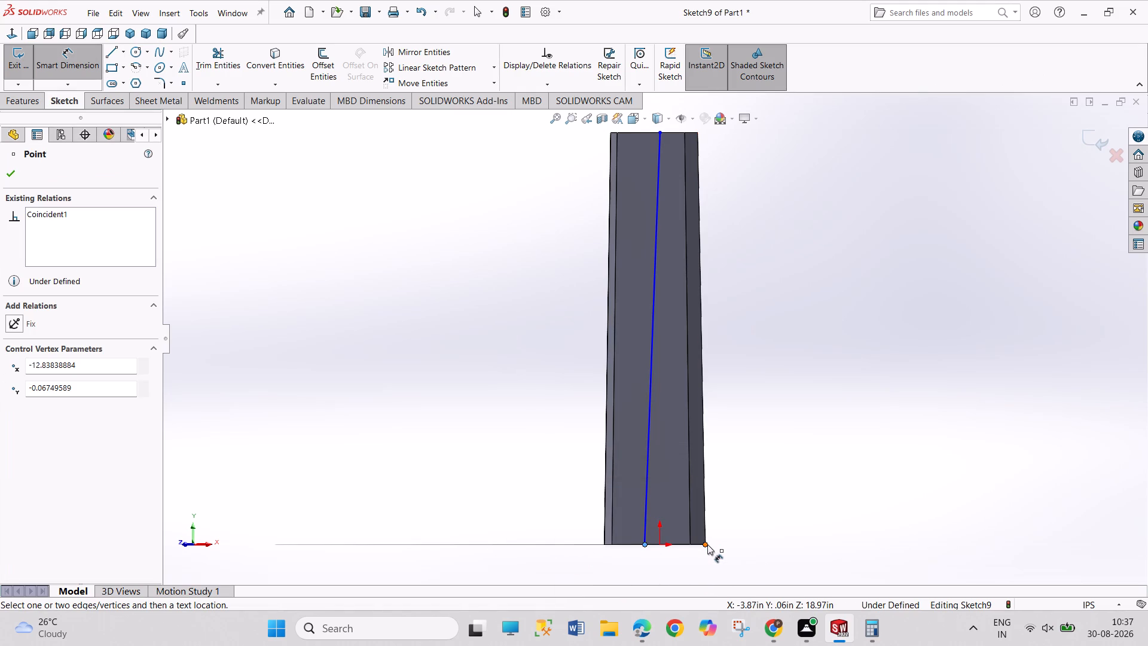
click(707, 544)
click(764, 568)
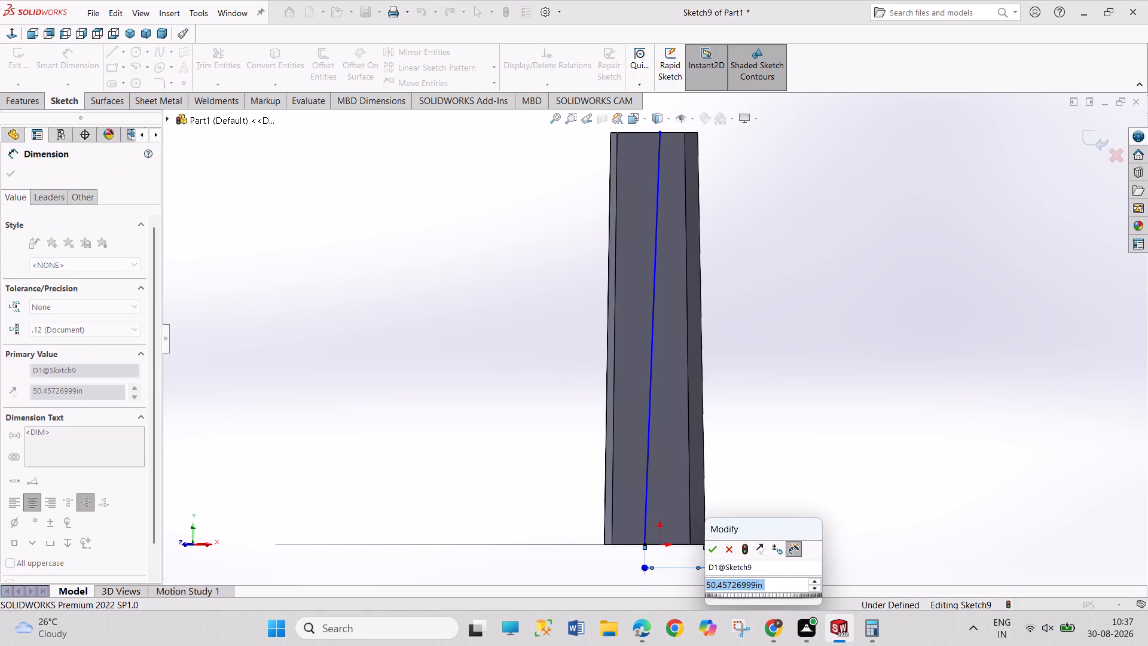
text(29)
key(Return)
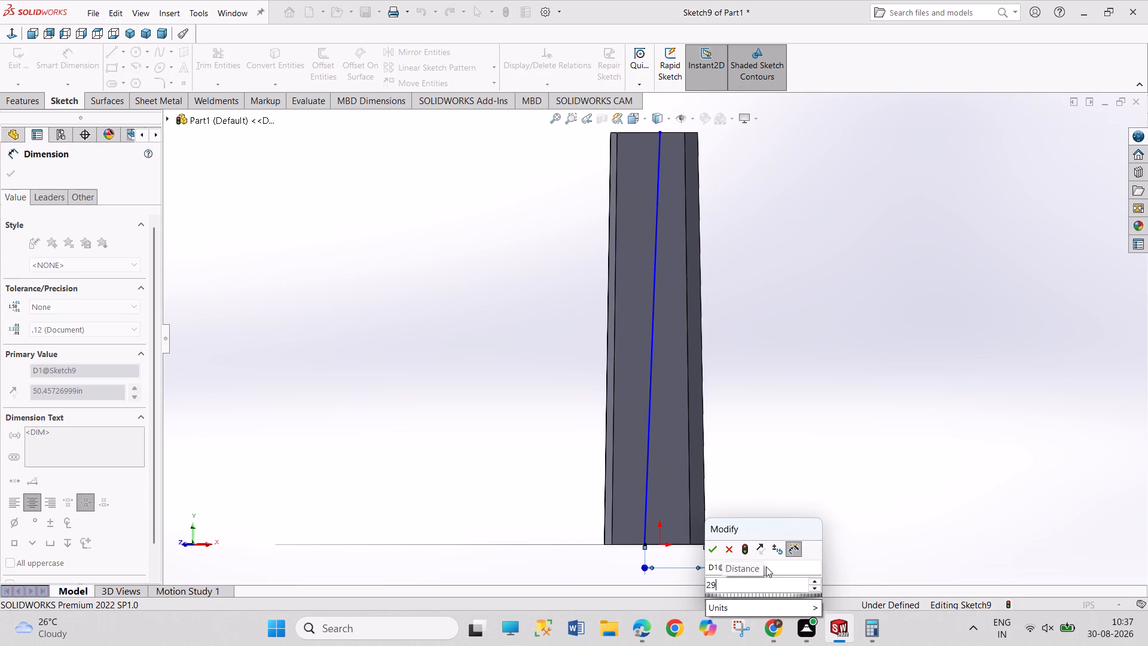
right_click(882, 348)
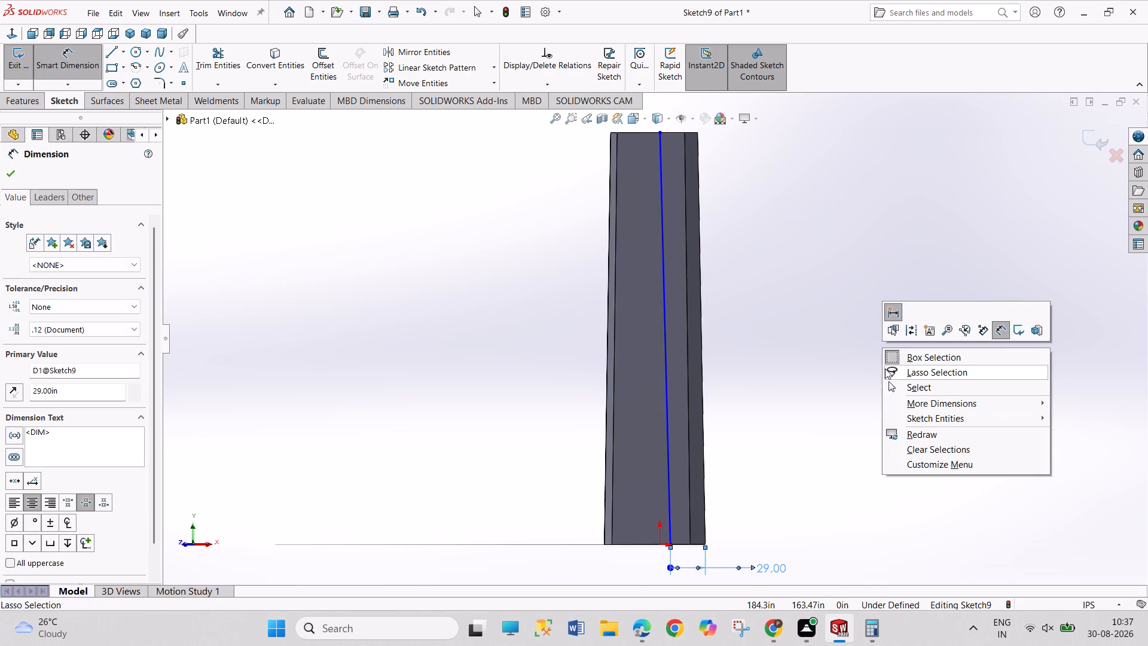
Dimension the bend line's upper endpoint 25 in from the outer top corner of the strip formed by the second bend.
click(890, 383)
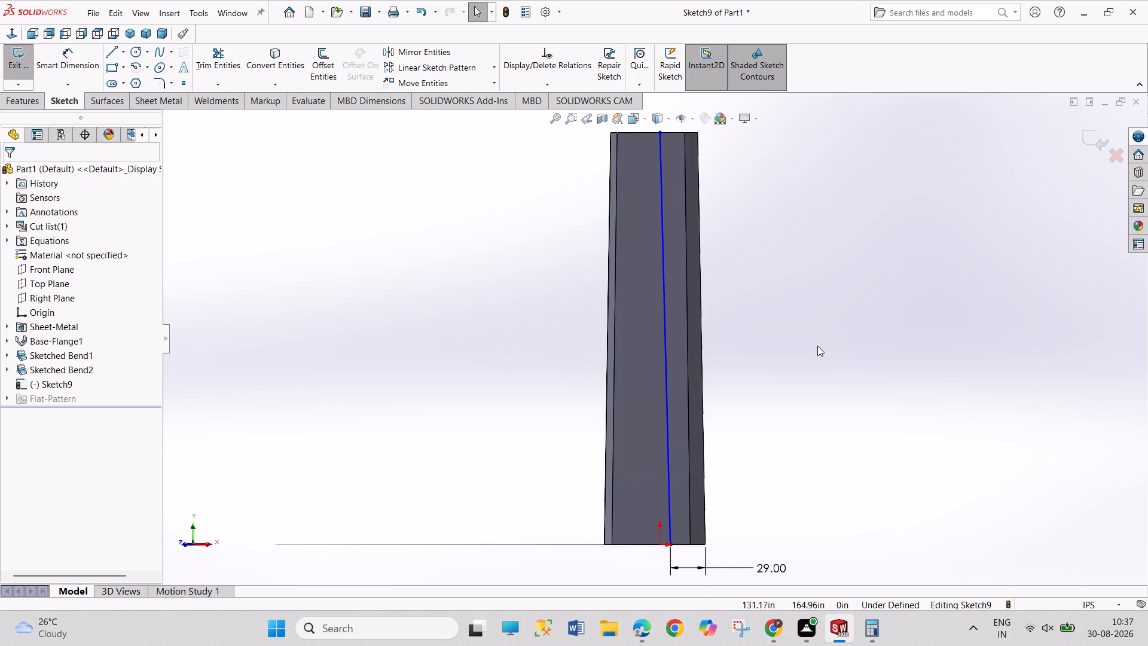
right_drag(817, 346, 819, 228)
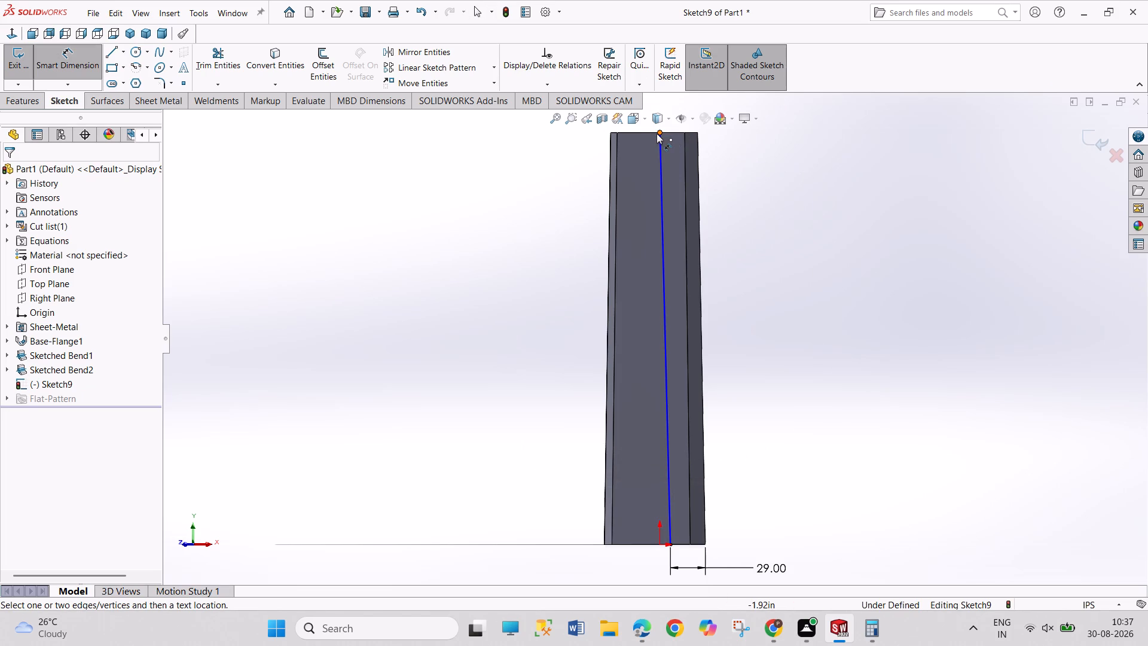
click(660, 133)
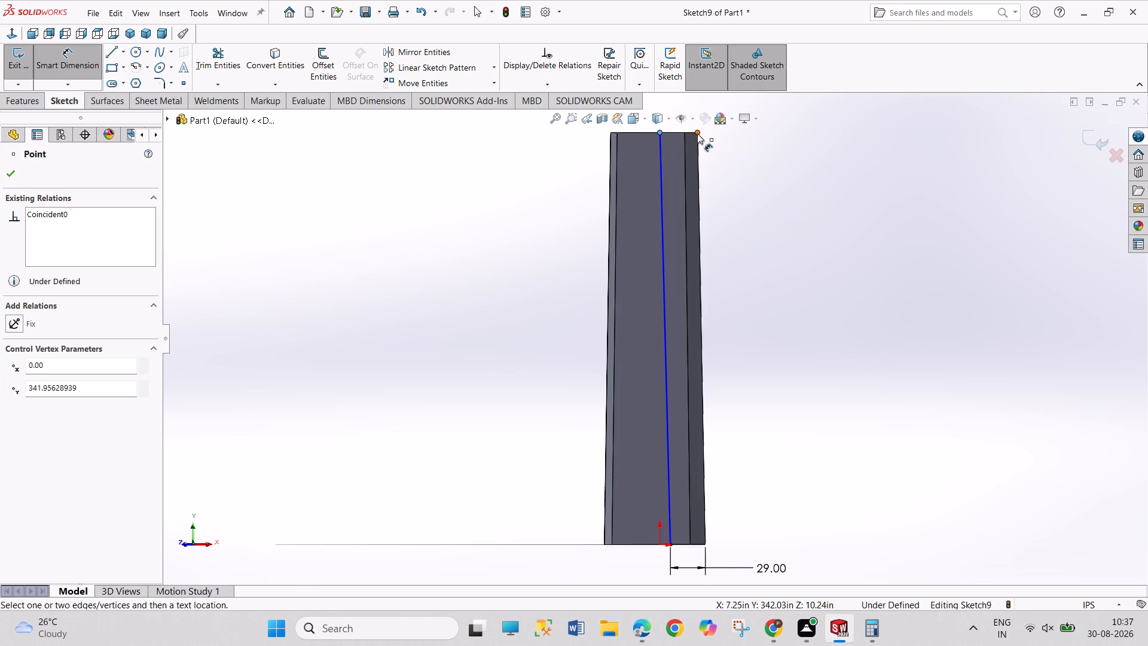
click(697, 133)
click(744, 158)
text(25)
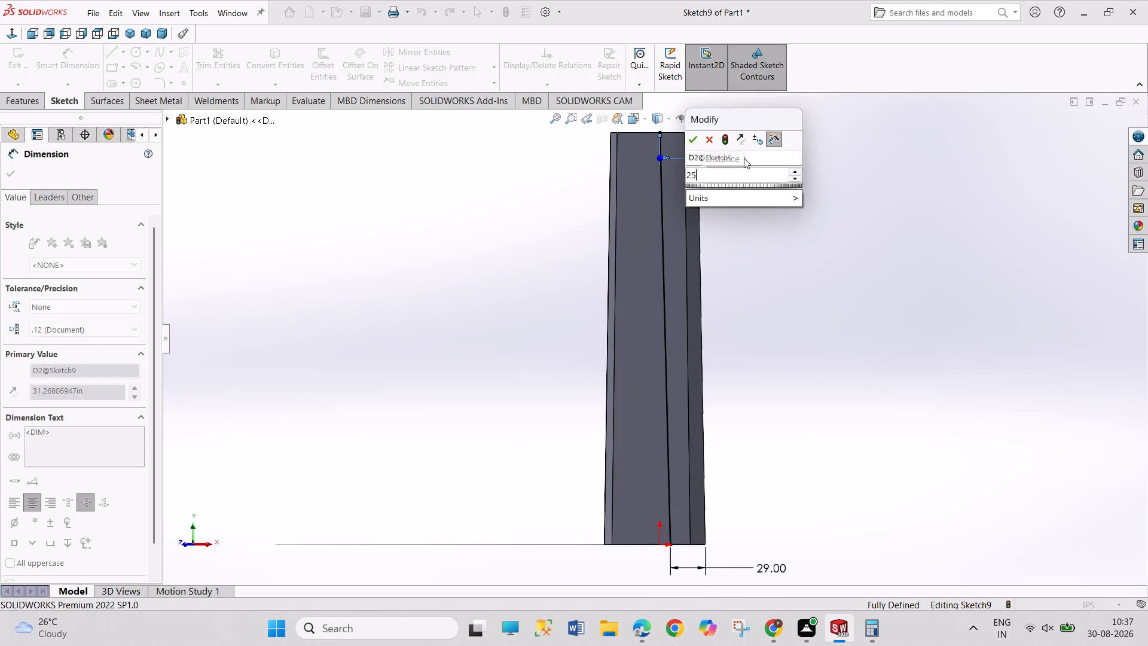
key(Return)
right_click(789, 297)
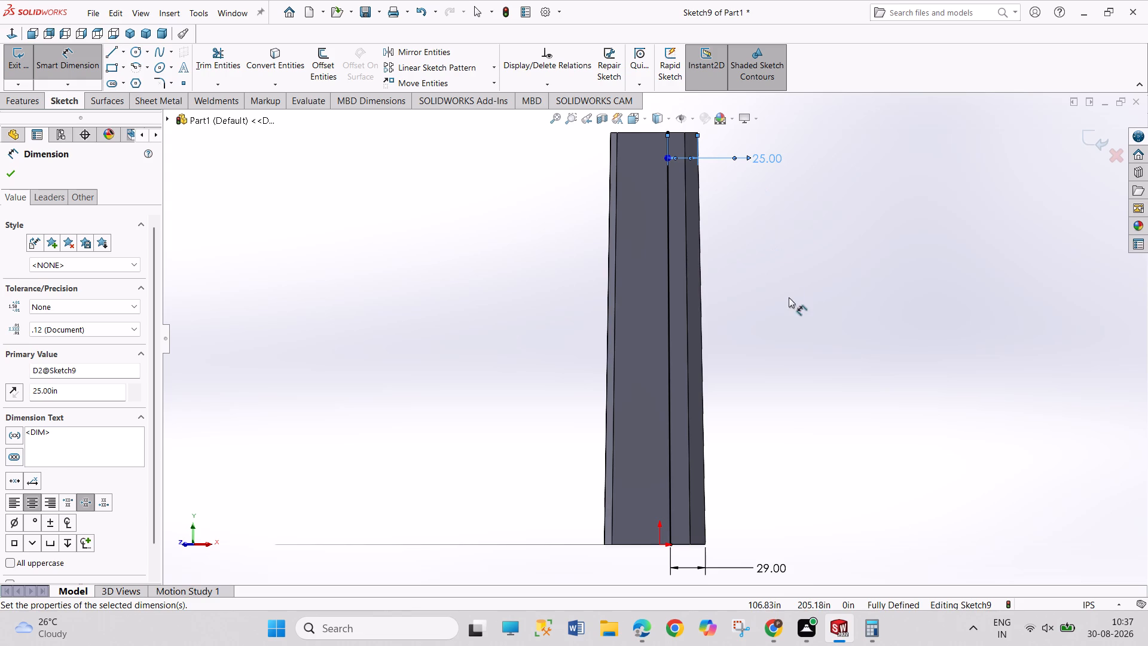
click(796, 342)
drag(761, 285, 794, 352)
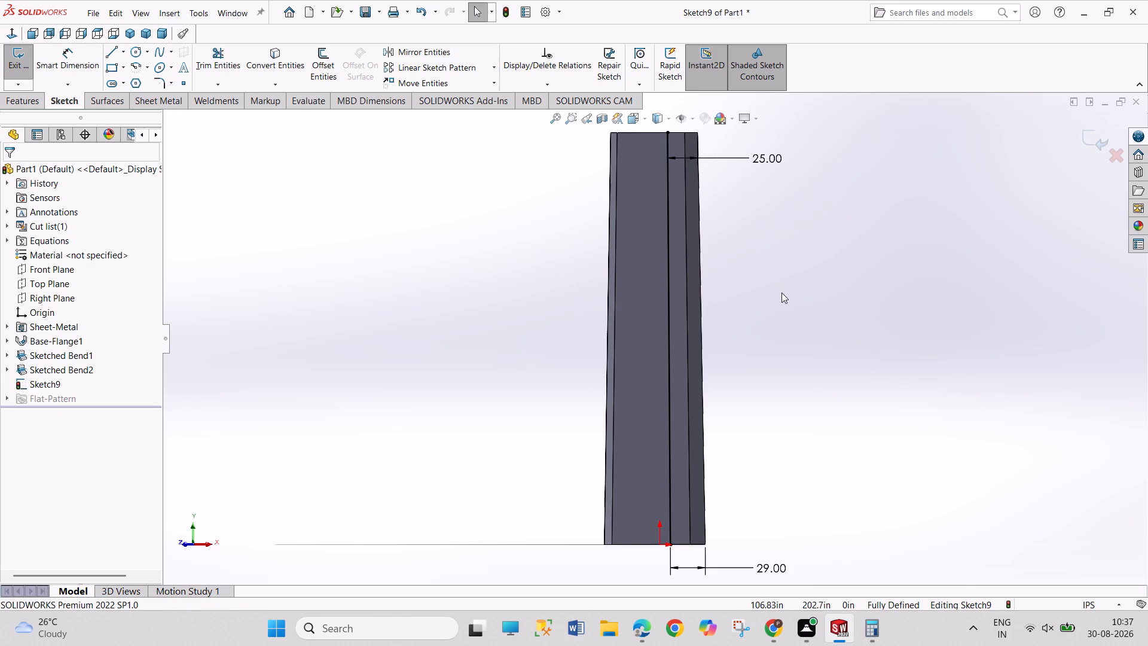
drag(781, 294, 807, 355)
Create a 30-degree sketched bend along this line, with the wide middle face as the fixed face.
click(20, 54)
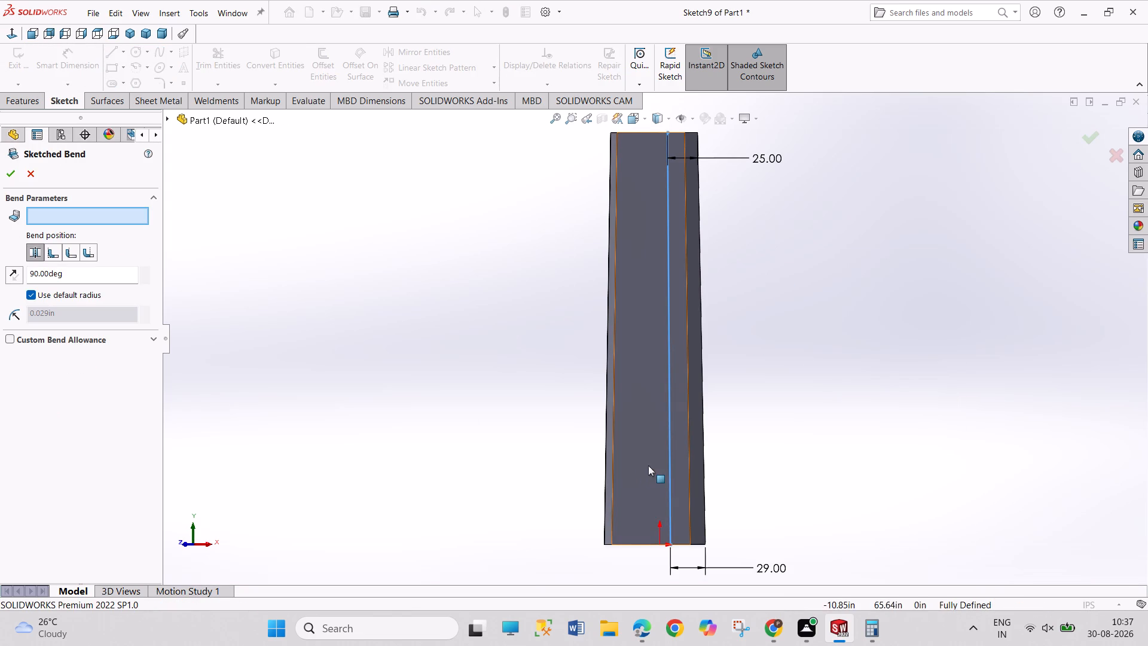
click(653, 450)
double_click(89, 273)
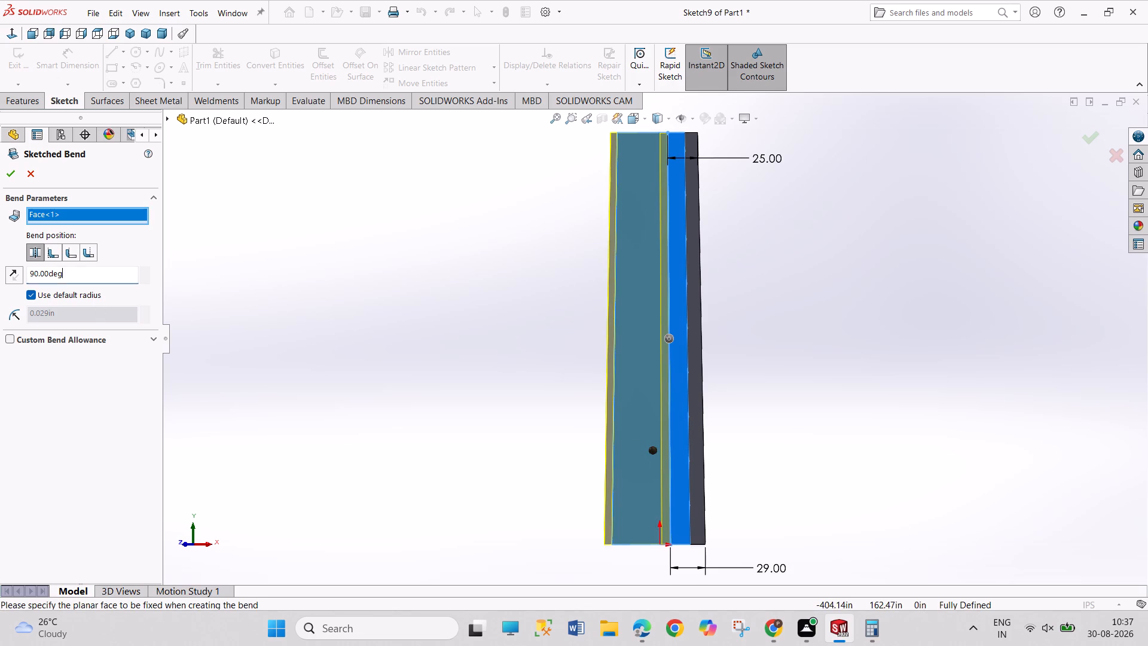
text(30)
key(Return)
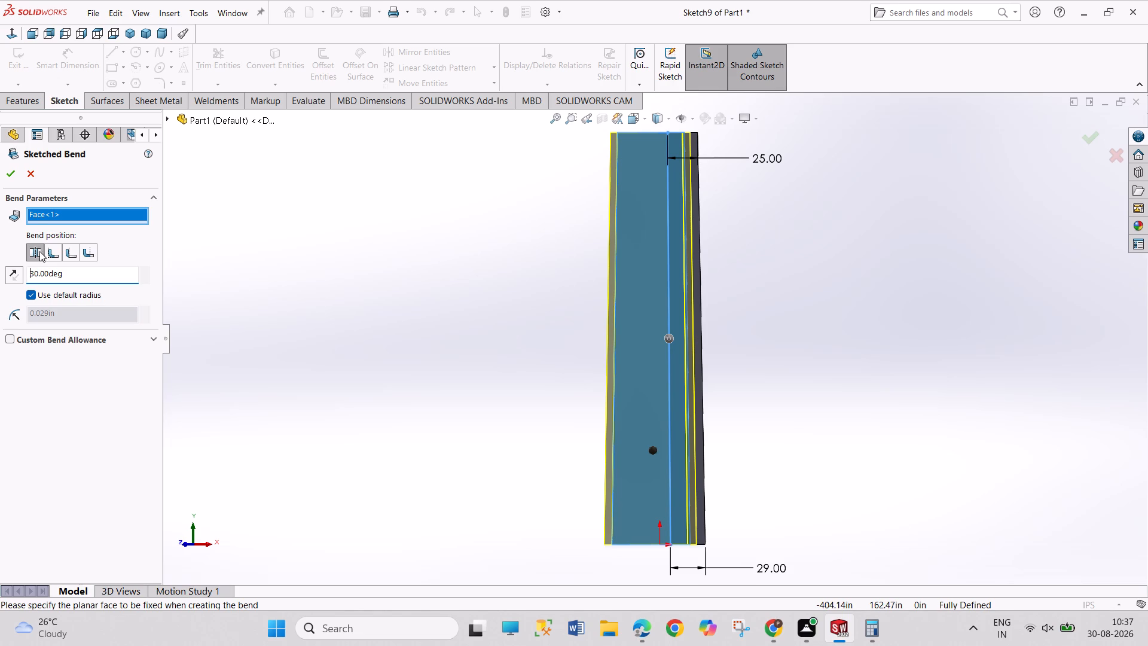
click(10, 176)
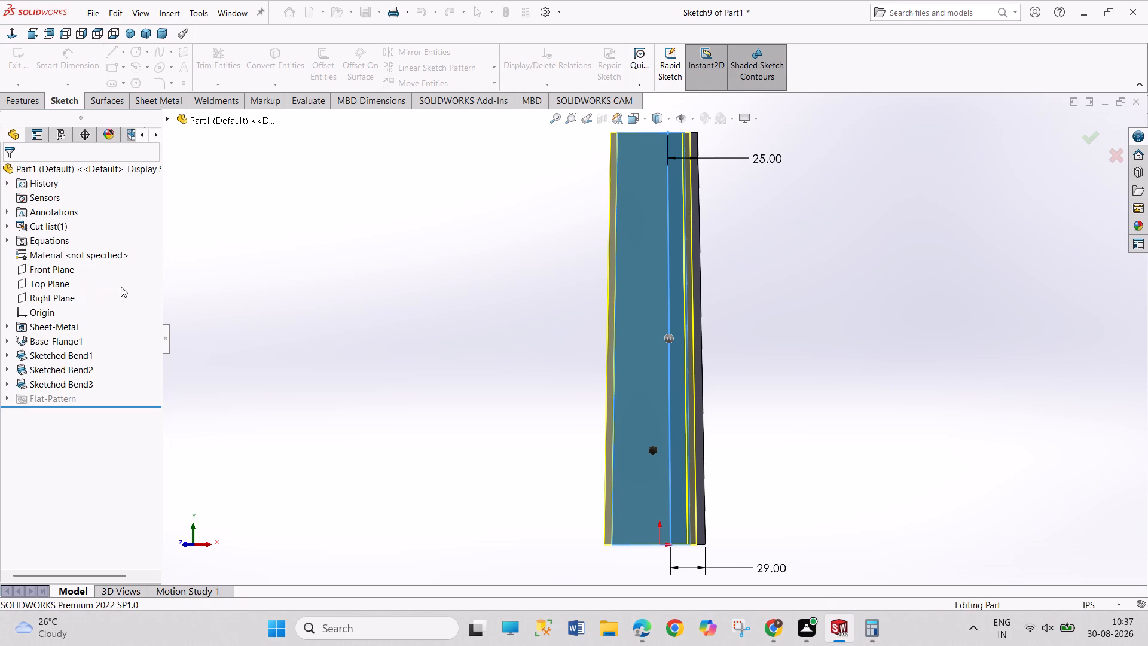
middle_drag(365, 342, 408, 428)
middle_drag(345, 351, 369, 460)
middle_drag(618, 492, 574, 413)
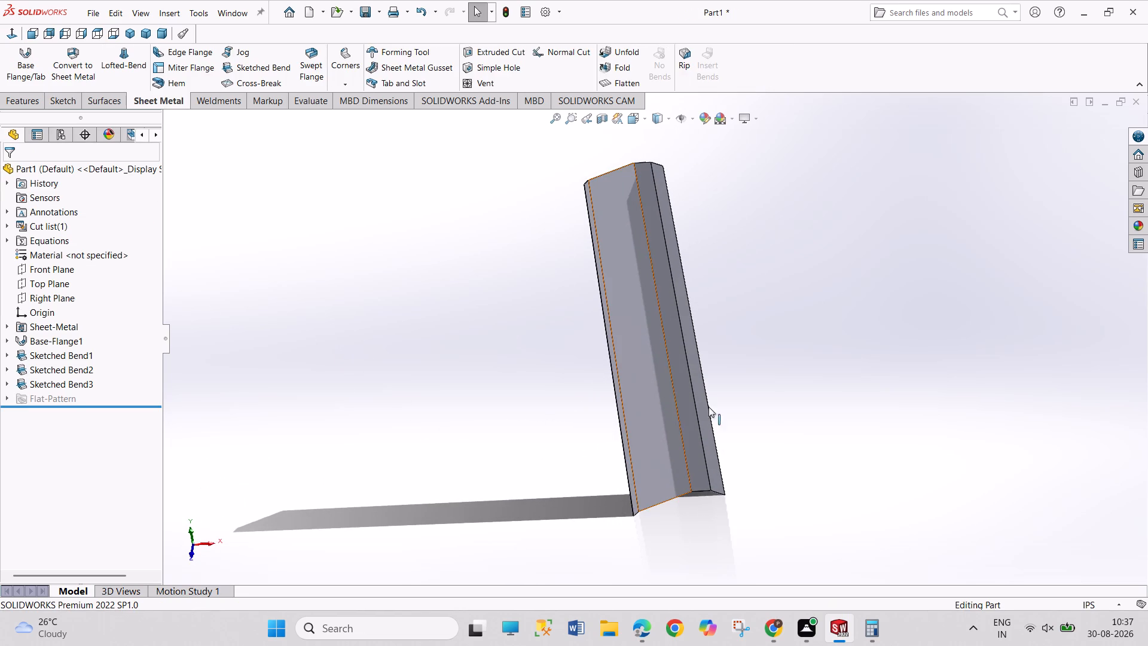
On the wide middle face, sketch a lengthwise line about 342 in long from the top edge to the bottom edge.
drag(800, 321, 816, 369)
drag(792, 336, 819, 392)
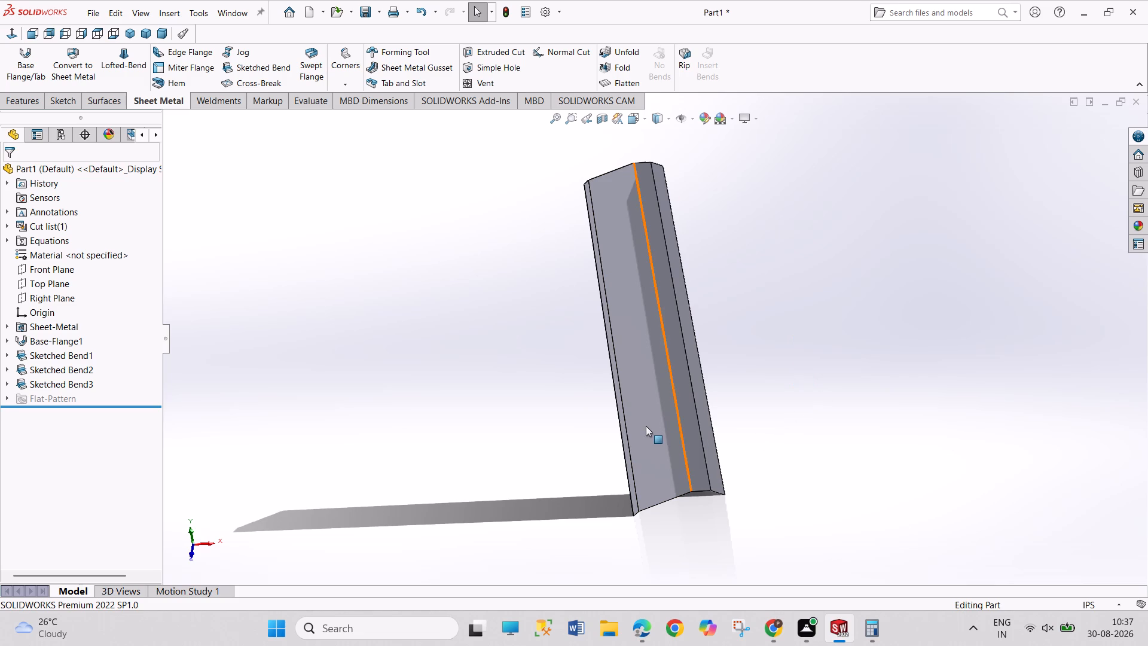
click(649, 424)
click(699, 391)
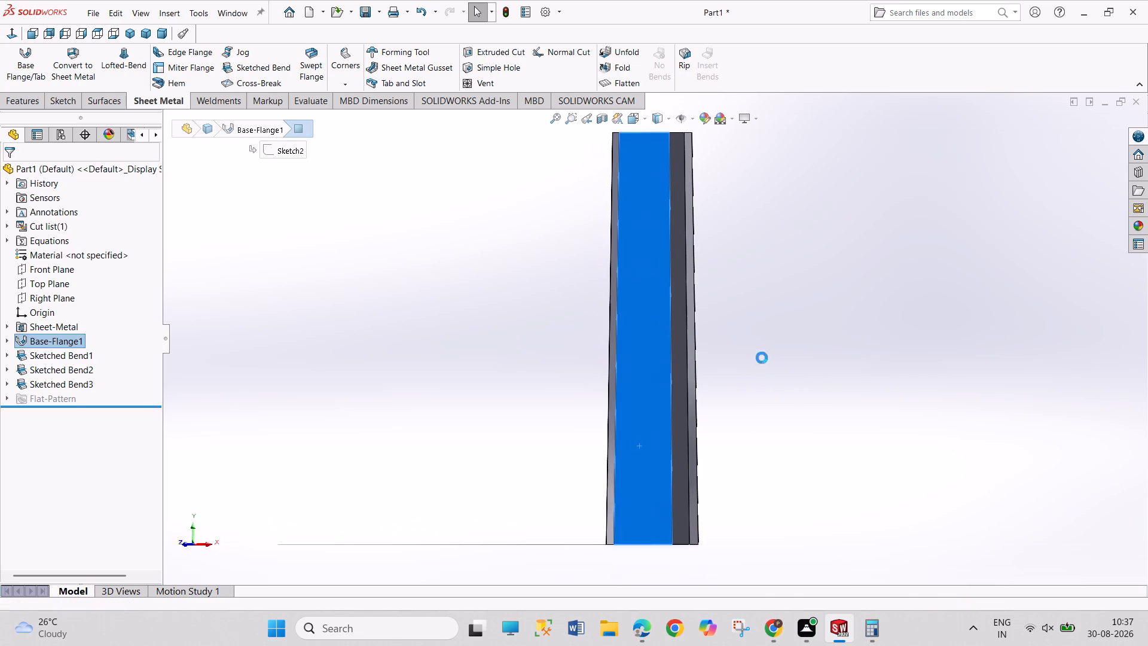
drag(761, 352, 787, 400)
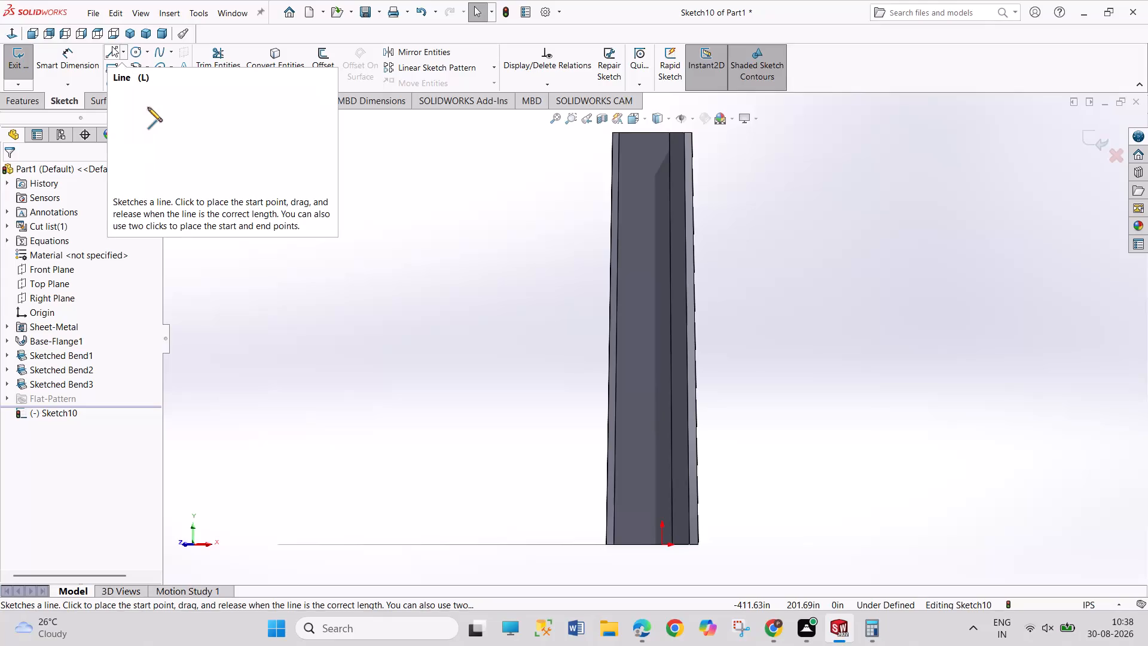
click(112, 46)
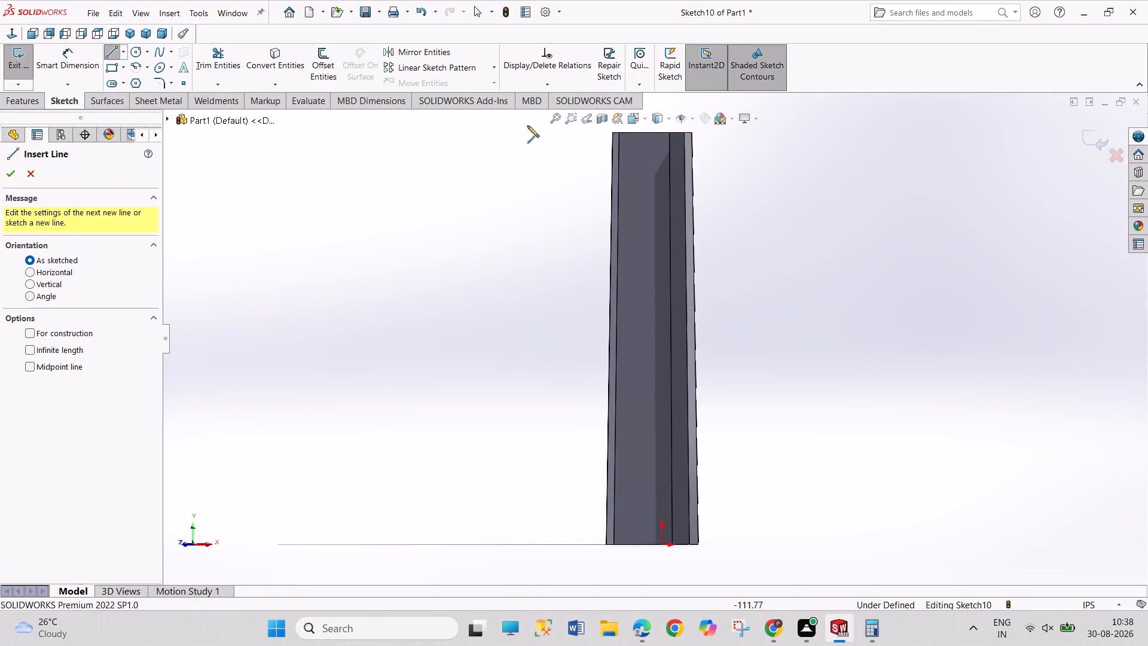
click(639, 134)
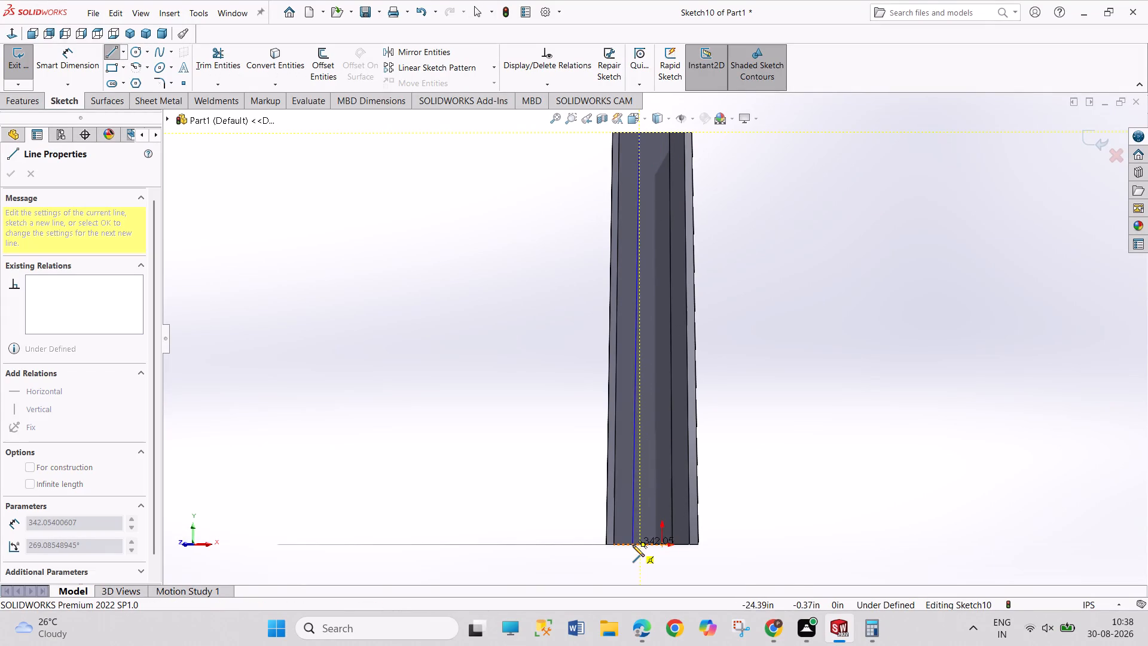
drag(633, 545, 654, 534)
right_click(811, 432)
click(829, 441)
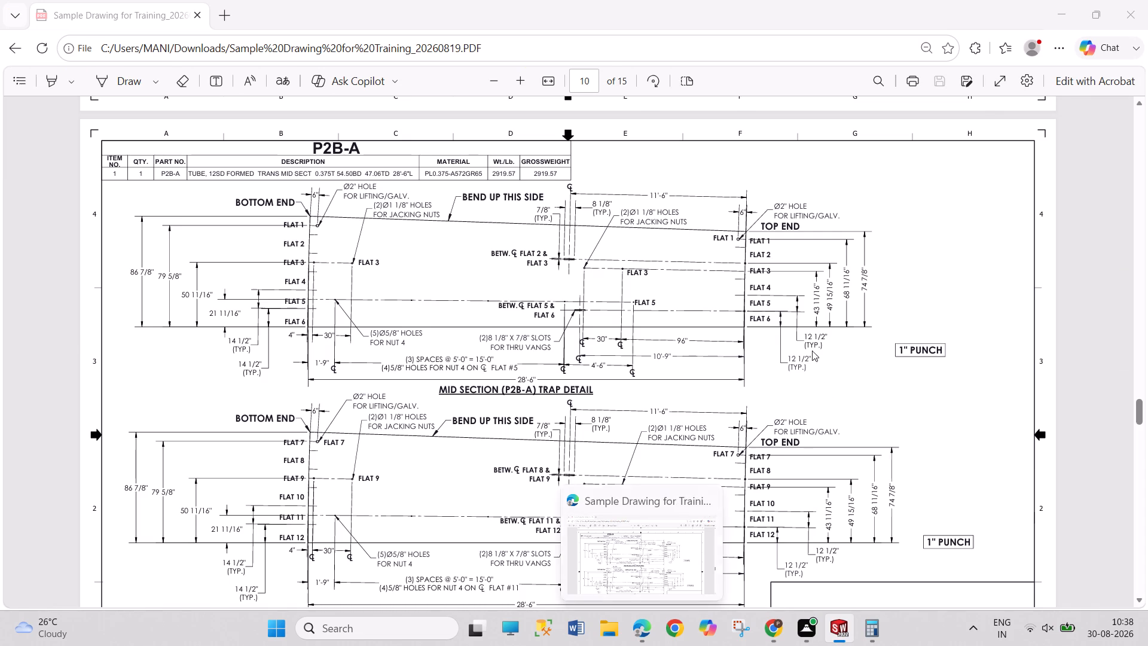
Dimension the new line's upper endpoint 43 11/16 in from the outer top corner of the second-bend strip.
right_drag(827, 365, 770, 142)
click(638, 131)
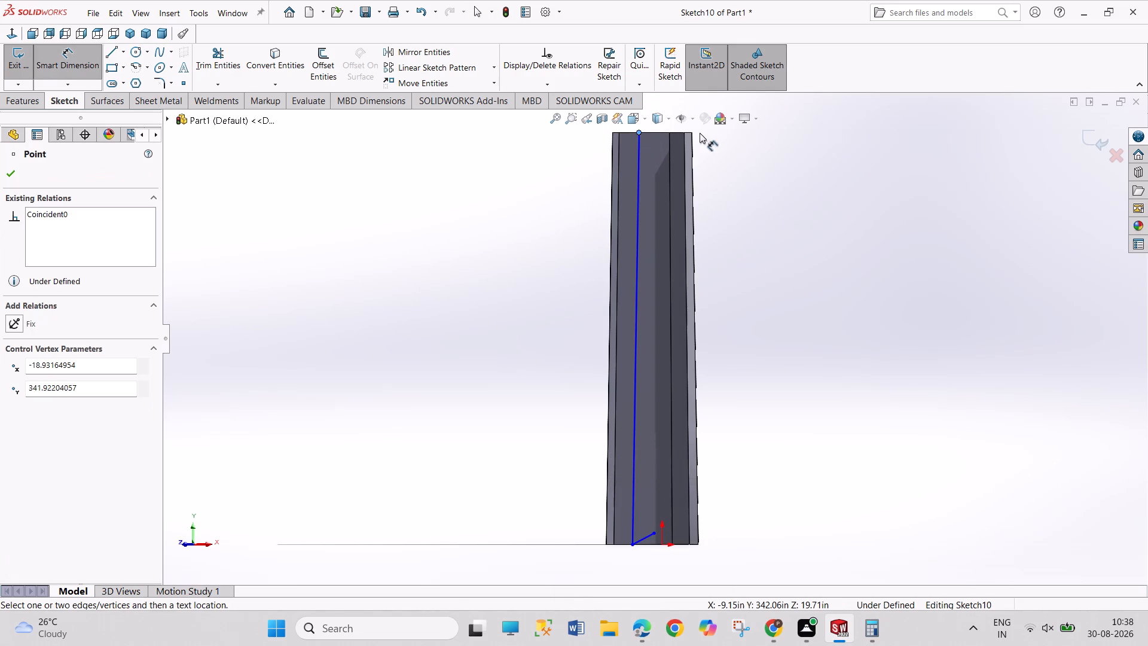
click(693, 132)
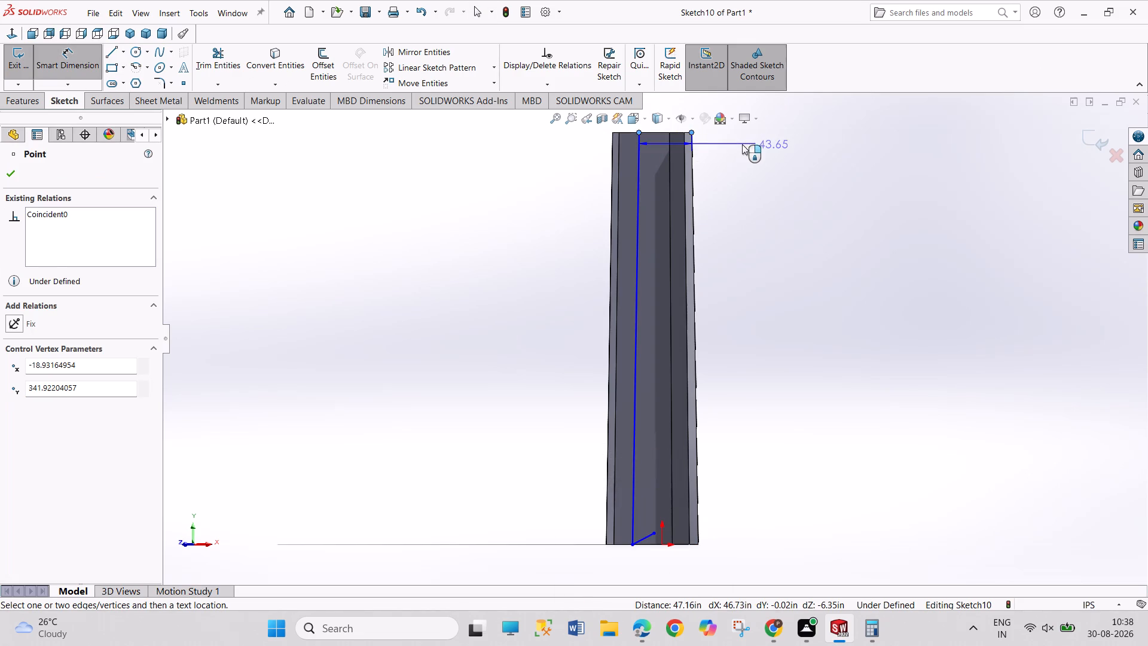
click(742, 144)
key(4)
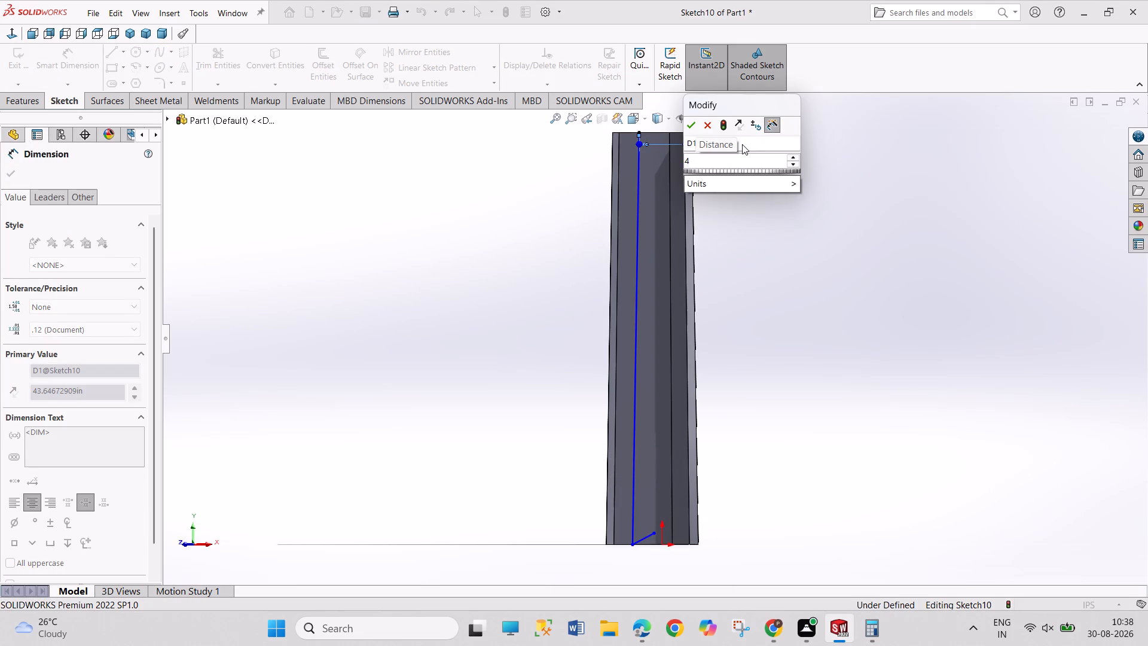
text(3 11/16)
key(Return)
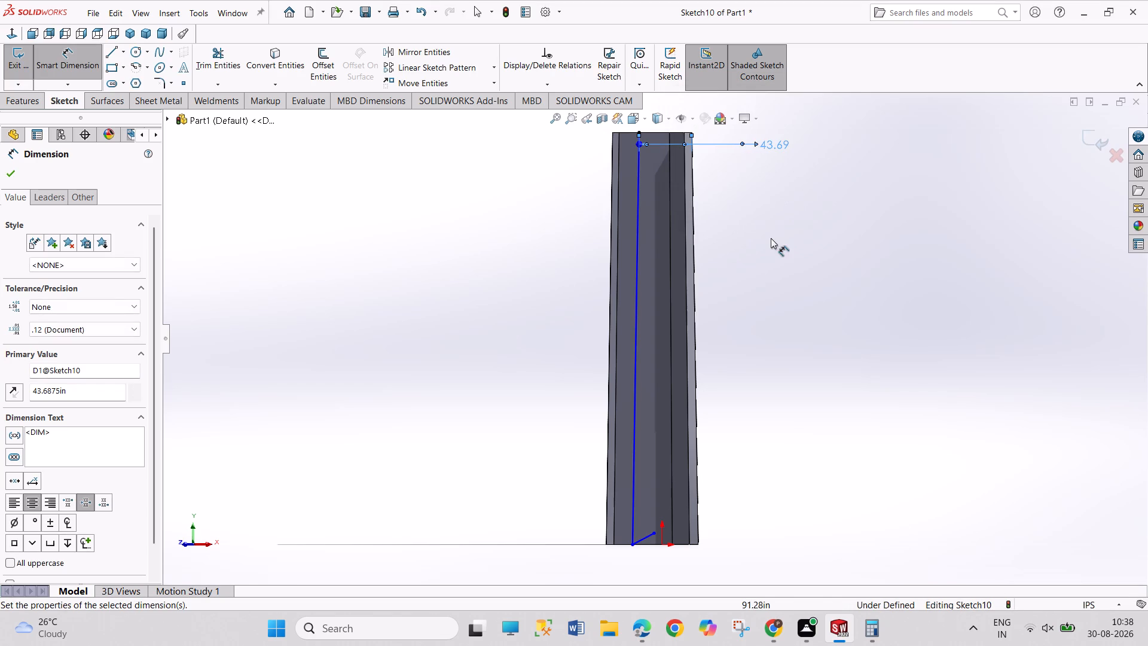
right_click(762, 238)
click(771, 275)
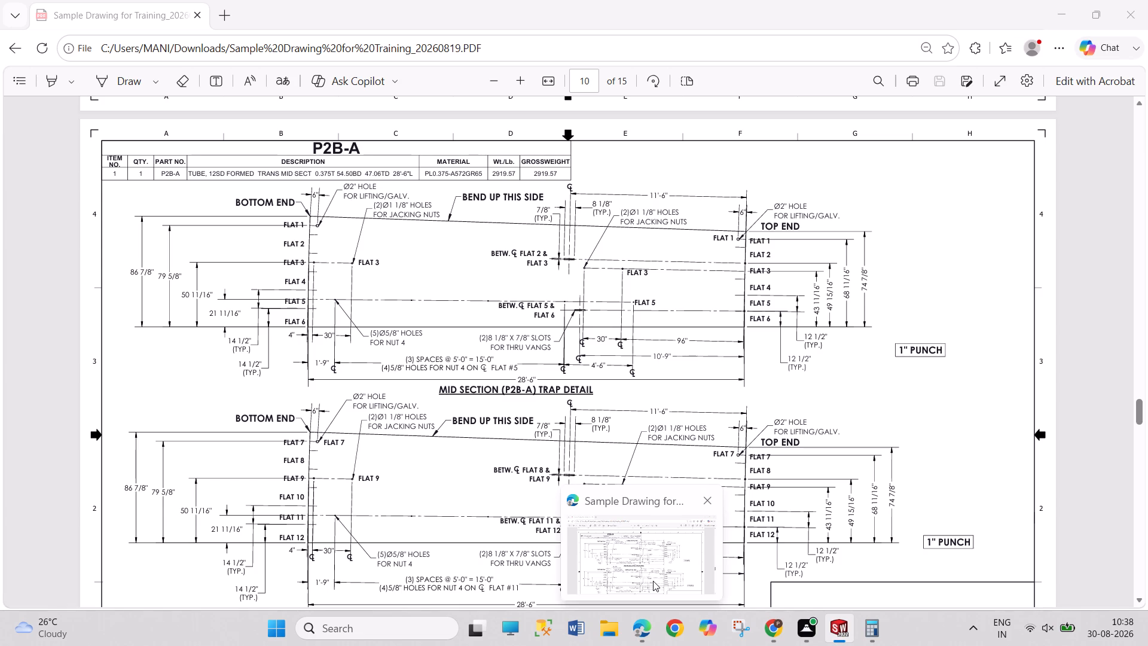
Switch to the PDF drawing in Edge and examine the section weld details and the P2B-A trap detail's flat dimensions.
click(649, 561)
scroll(455, 479, up, 4)
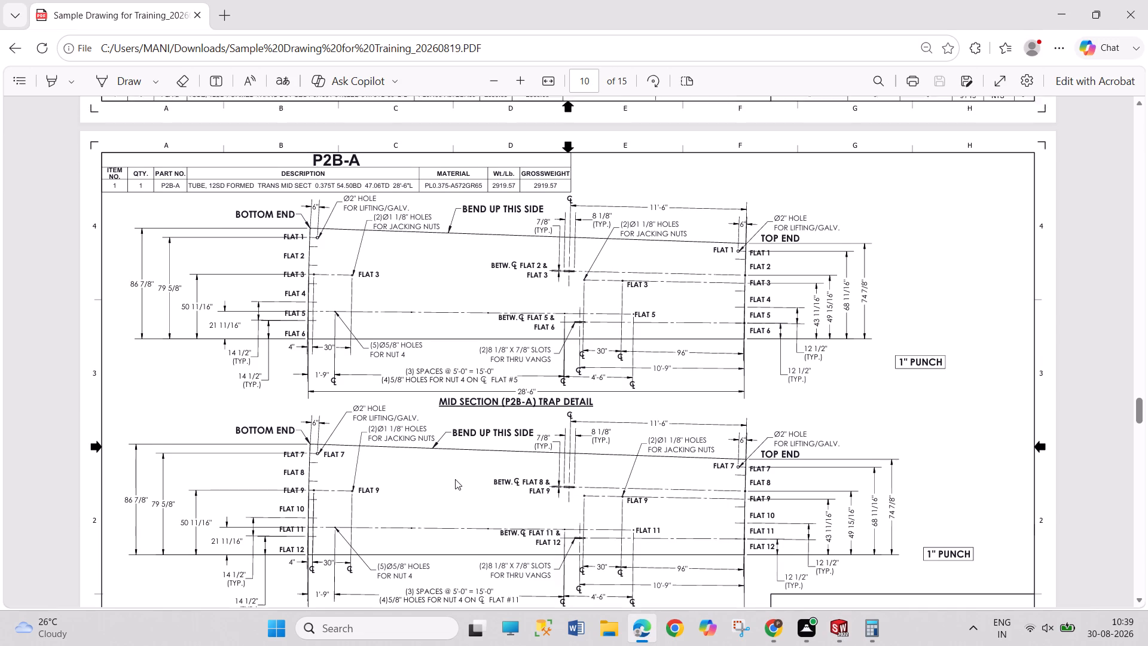
scroll(455, 475, up, 11)
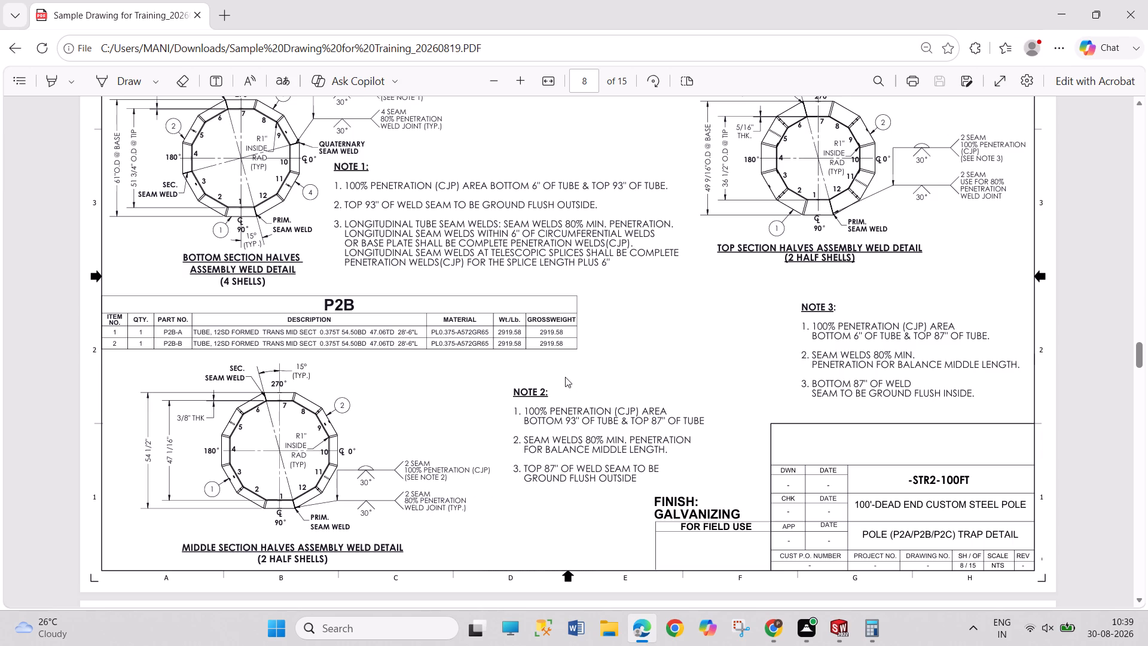
scroll(556, 362, down, 5)
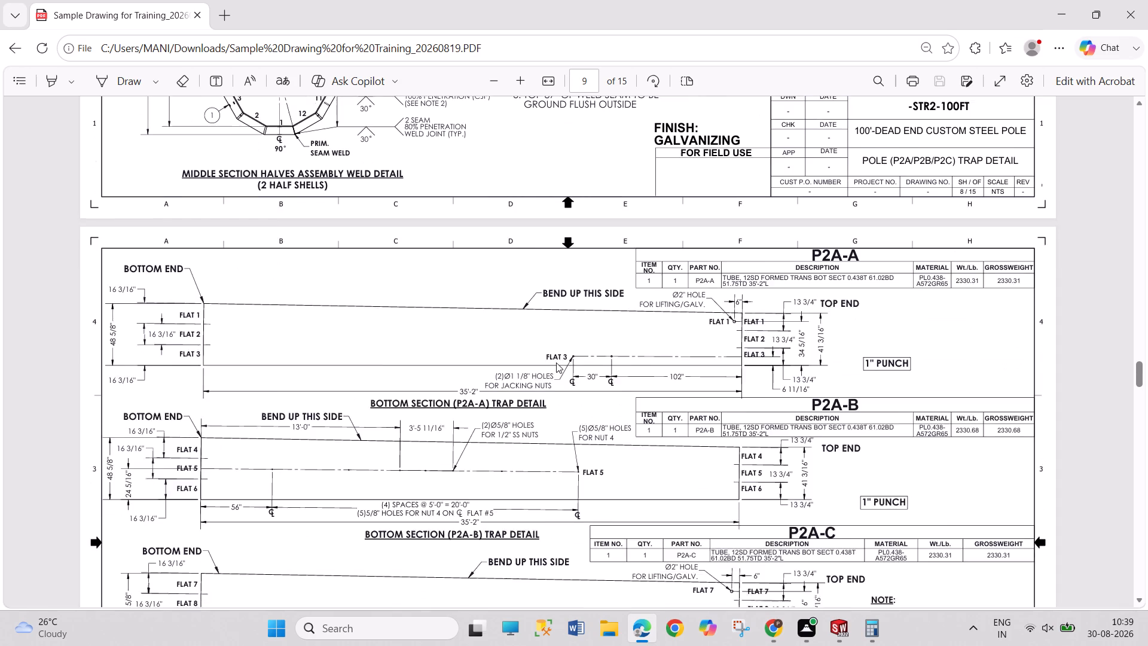
scroll(556, 362, down, 6)
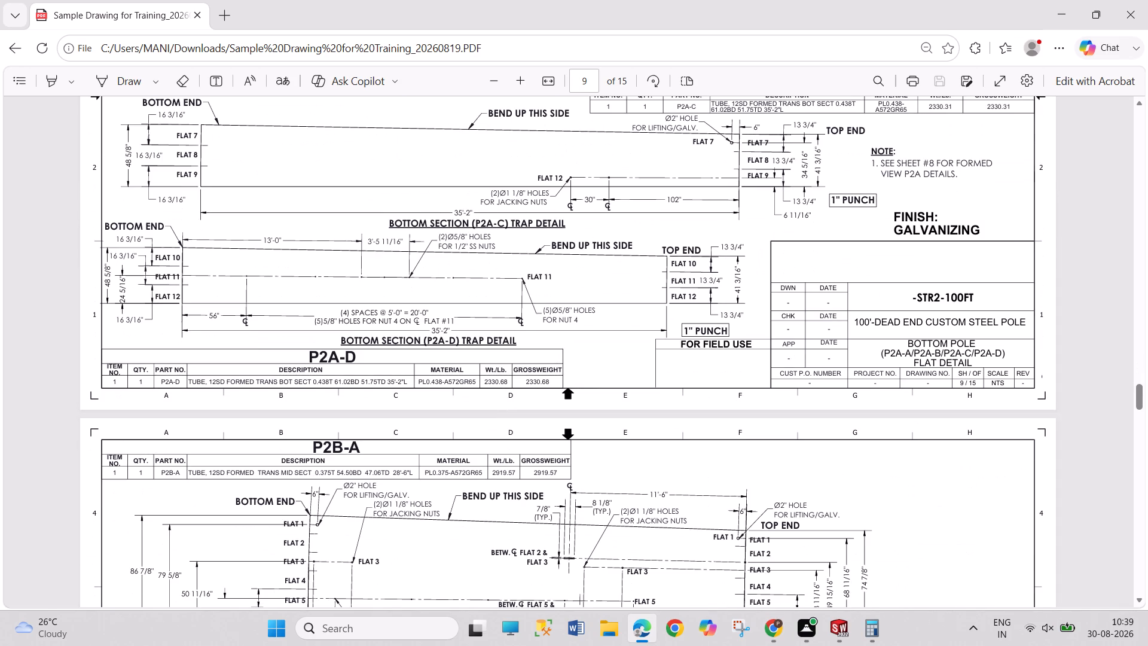
scroll(530, 431, down, 3)
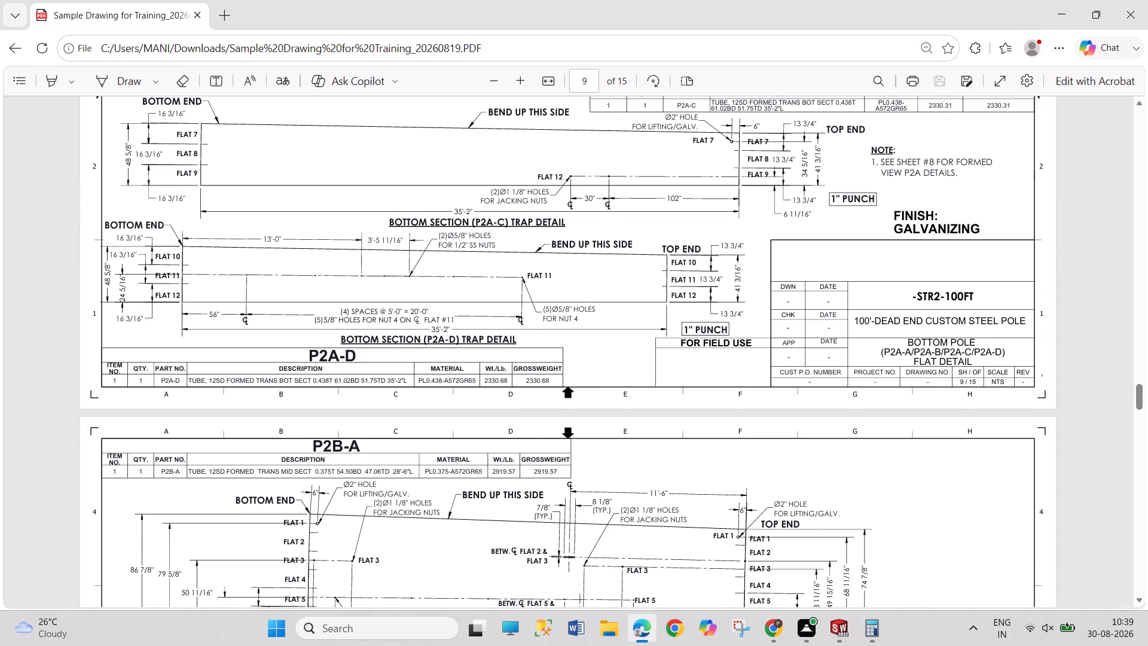
scroll(529, 431, down, 3)
scroll(525, 425, up, 1)
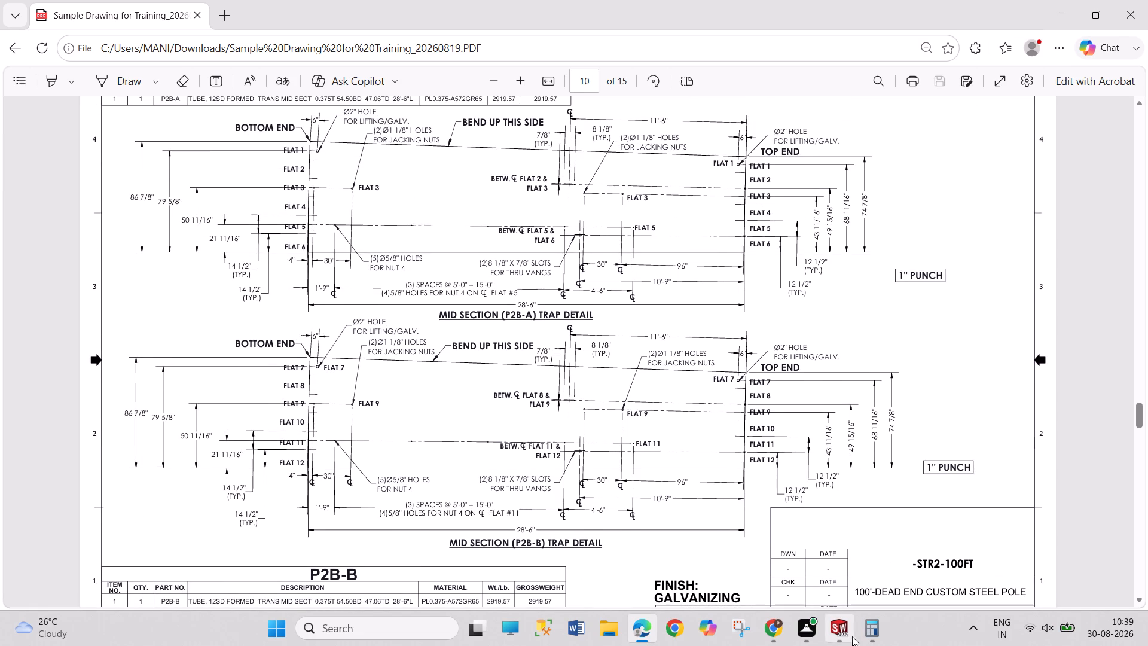
Return to SOLIDWORKS and delete the short stray line segment attached to the bend line's lower endpoint.
click(835, 628)
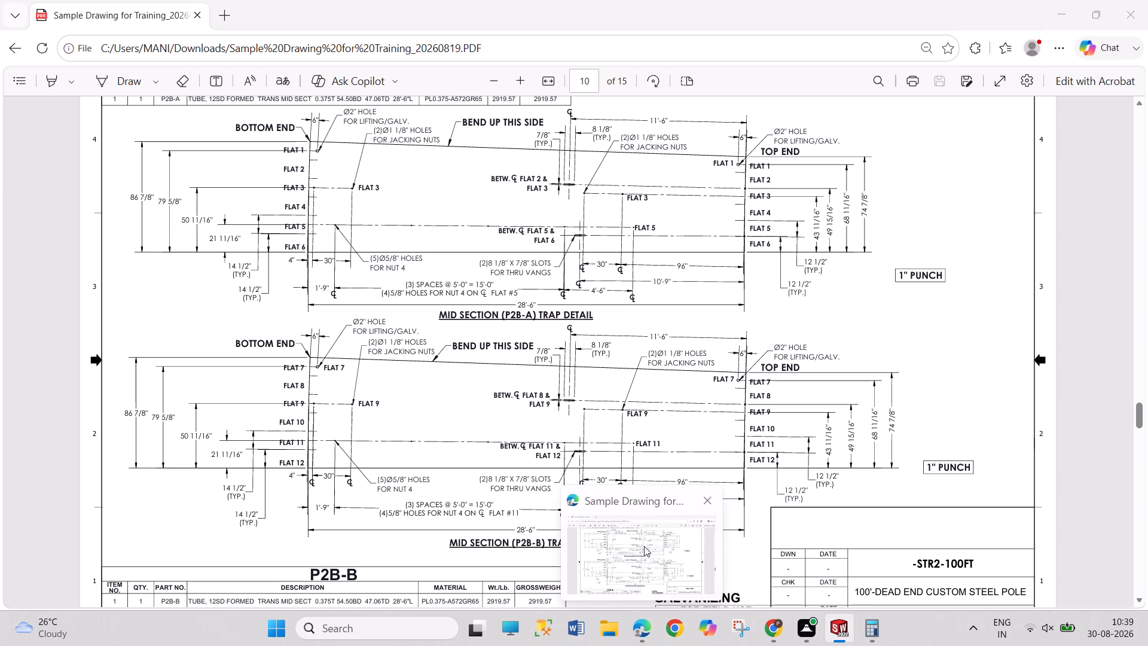
right_drag(758, 476, 758, 367)
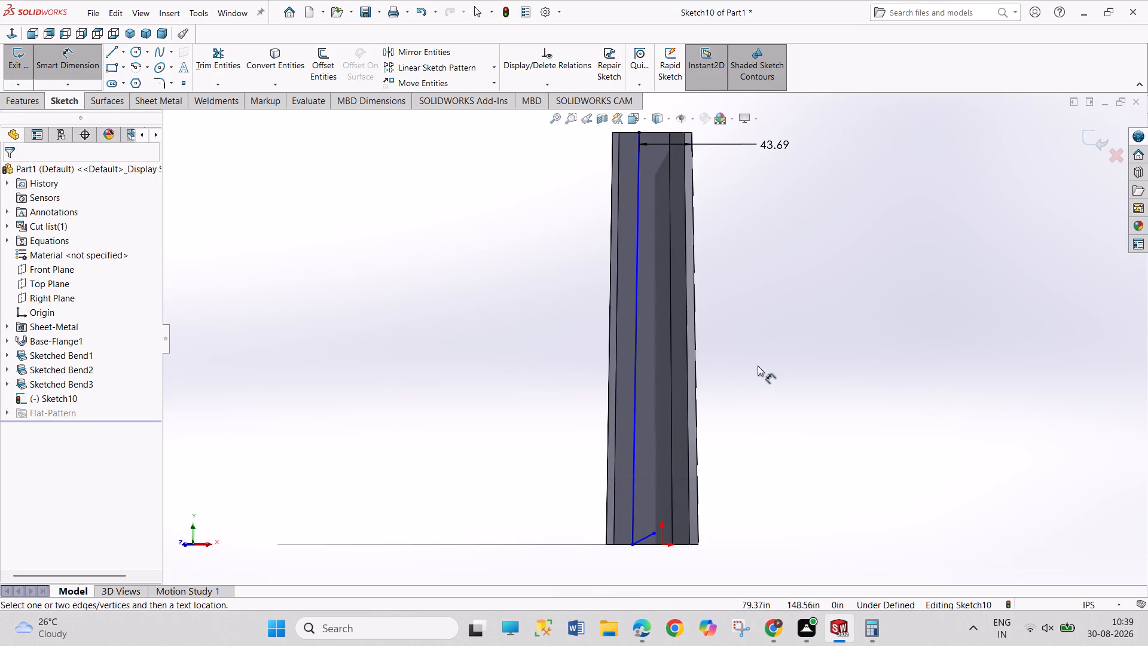
right_click(754, 519)
click(768, 557)
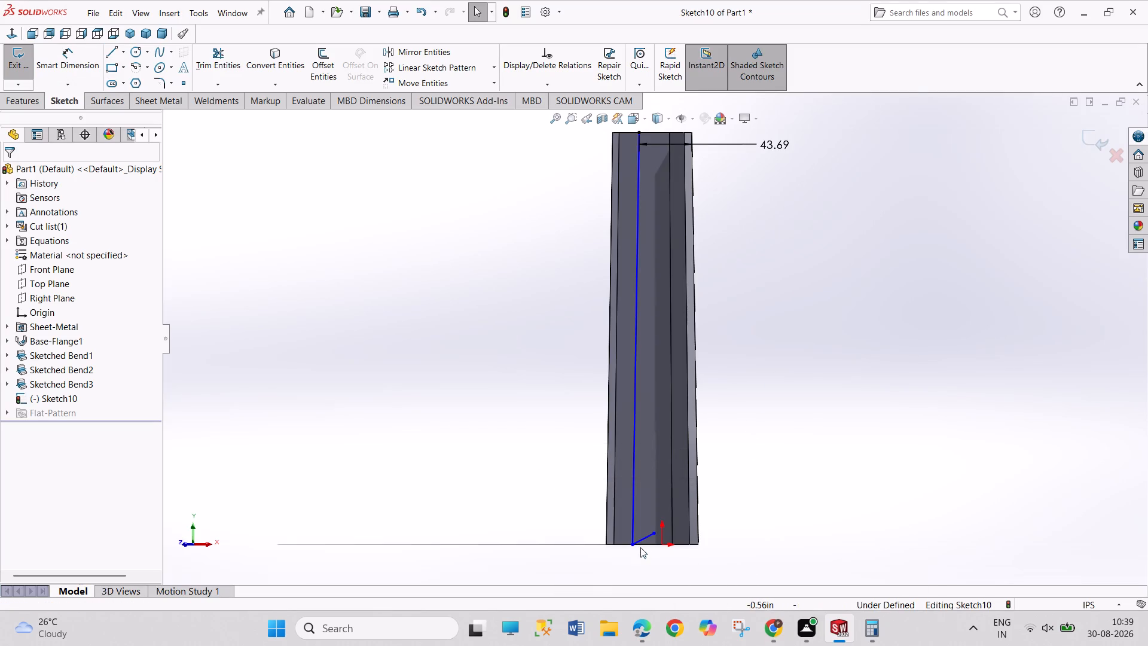
right_click(644, 538)
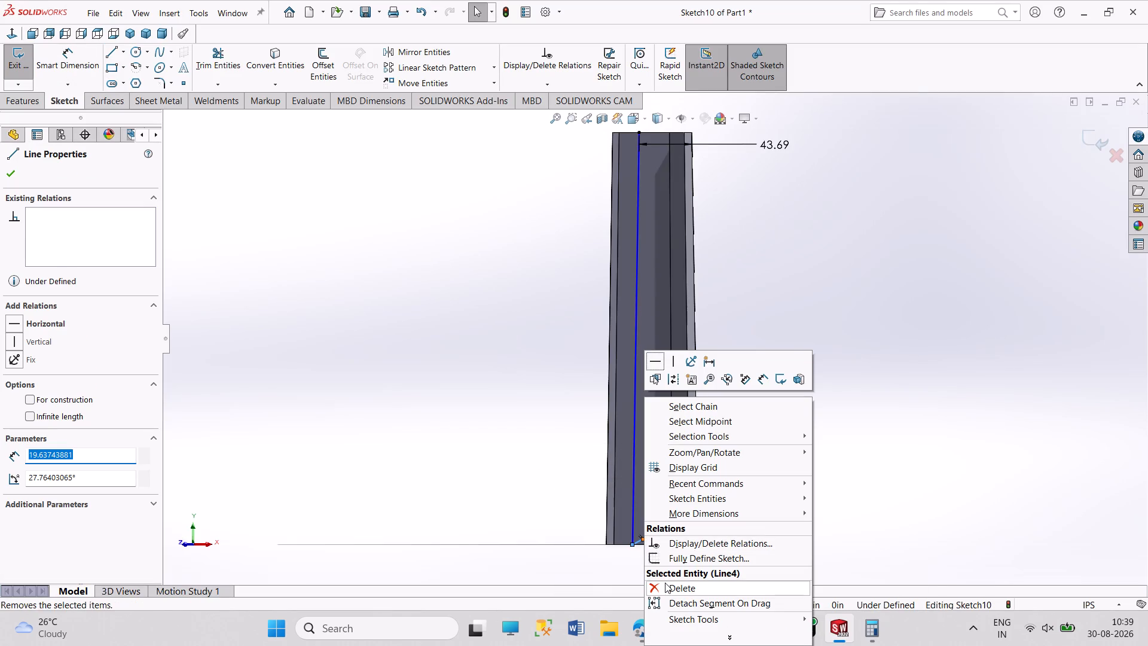
click(665, 583)
Dimension the bend line's lower endpoint 50 11/16 in from the outer bottom corner of the second-bend strip.
right_drag(778, 549, 771, 418)
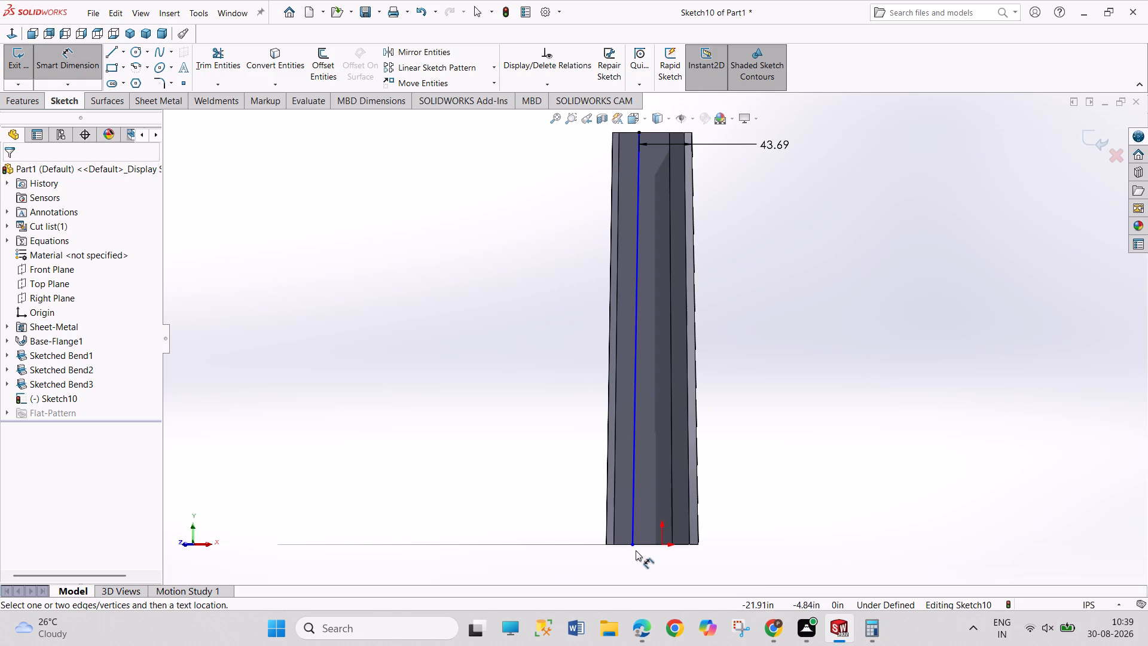
click(632, 546)
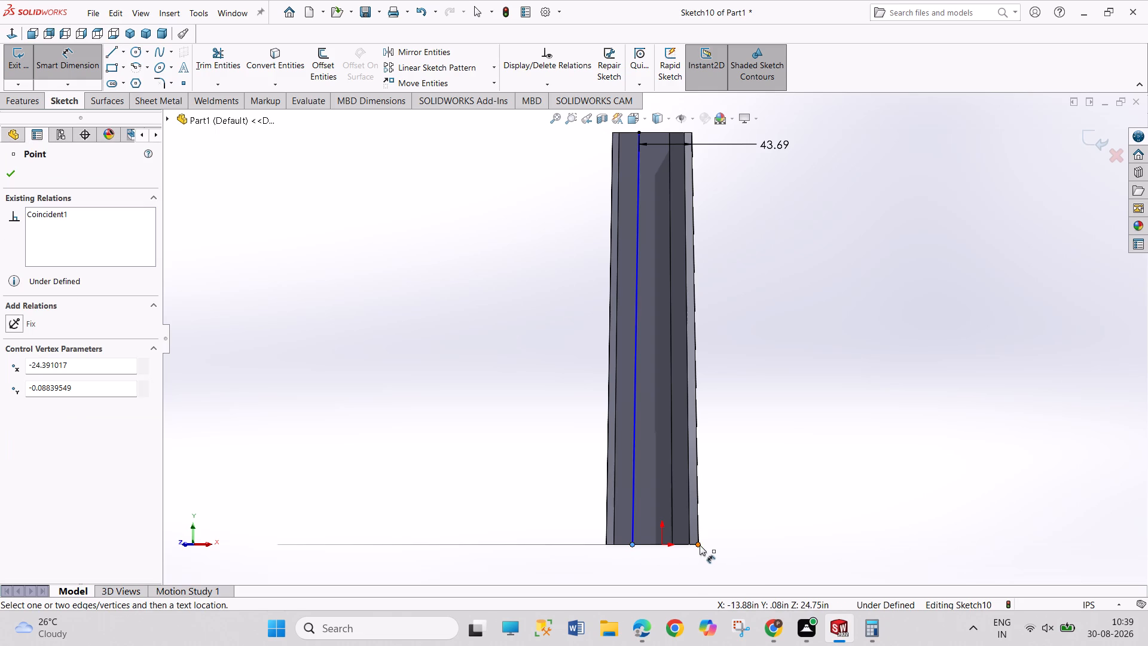
click(700, 545)
click(752, 550)
text(50 11/16)
key(Return)
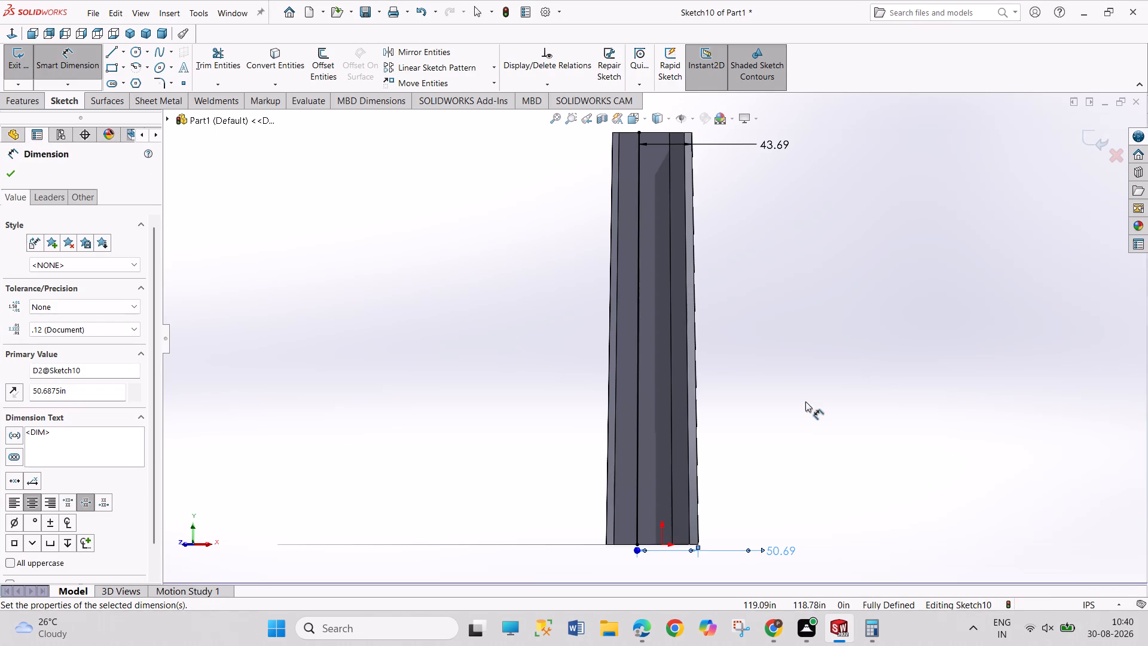
right_drag(865, 396, 891, 410)
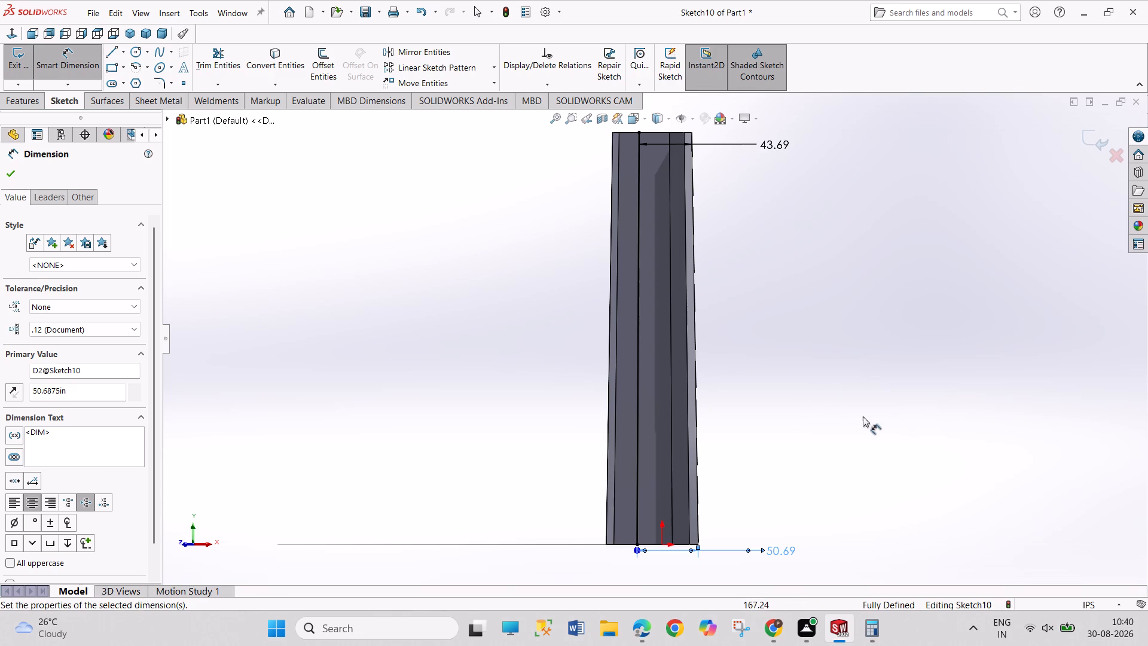
right_click(863, 416)
click(876, 457)
Finish the sketch and make a 30-degree Sketched Bend along the line, keeping the face portion on the origin side fixed.
middle_drag(734, 249, 741, 297)
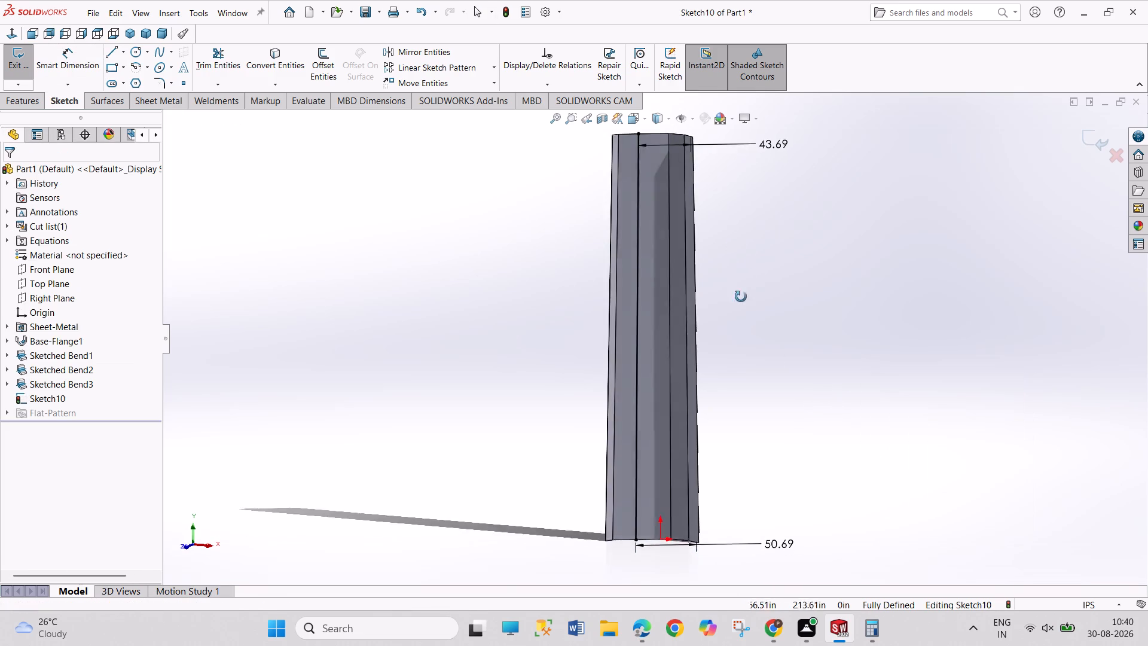
middle_drag(741, 297, 746, 398)
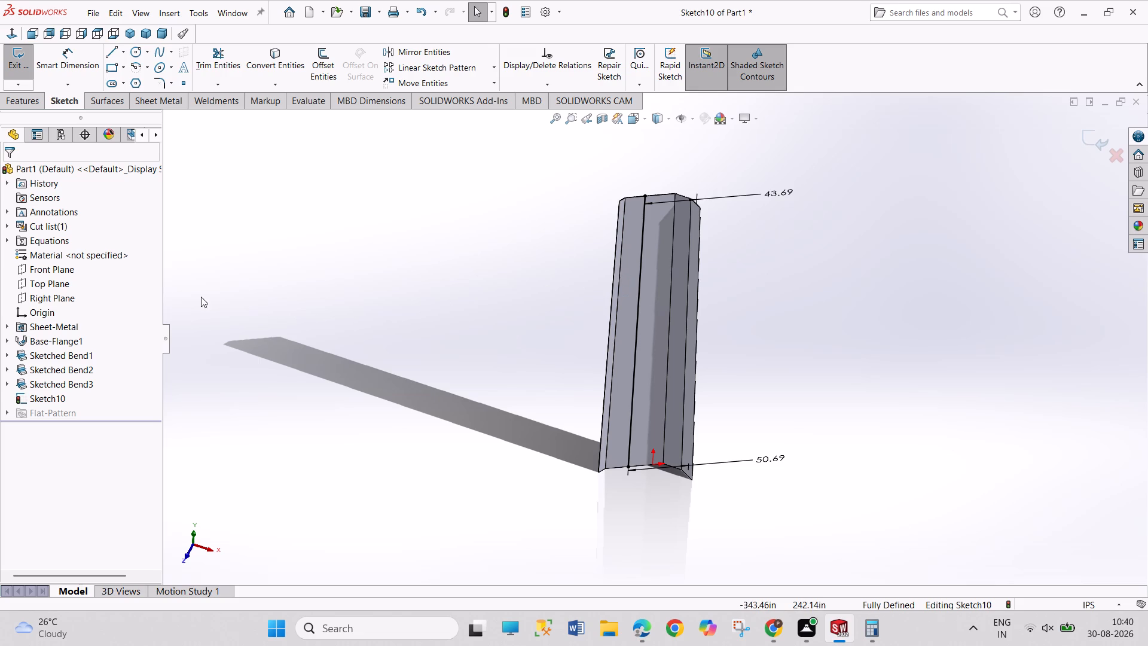
click(19, 68)
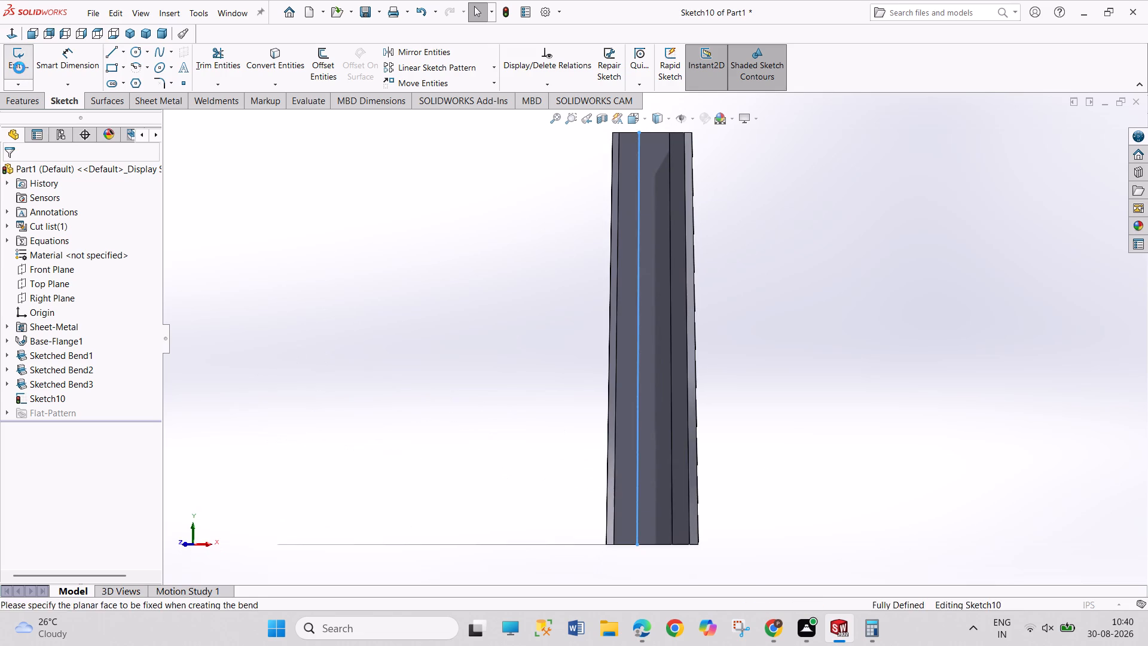
click(656, 283)
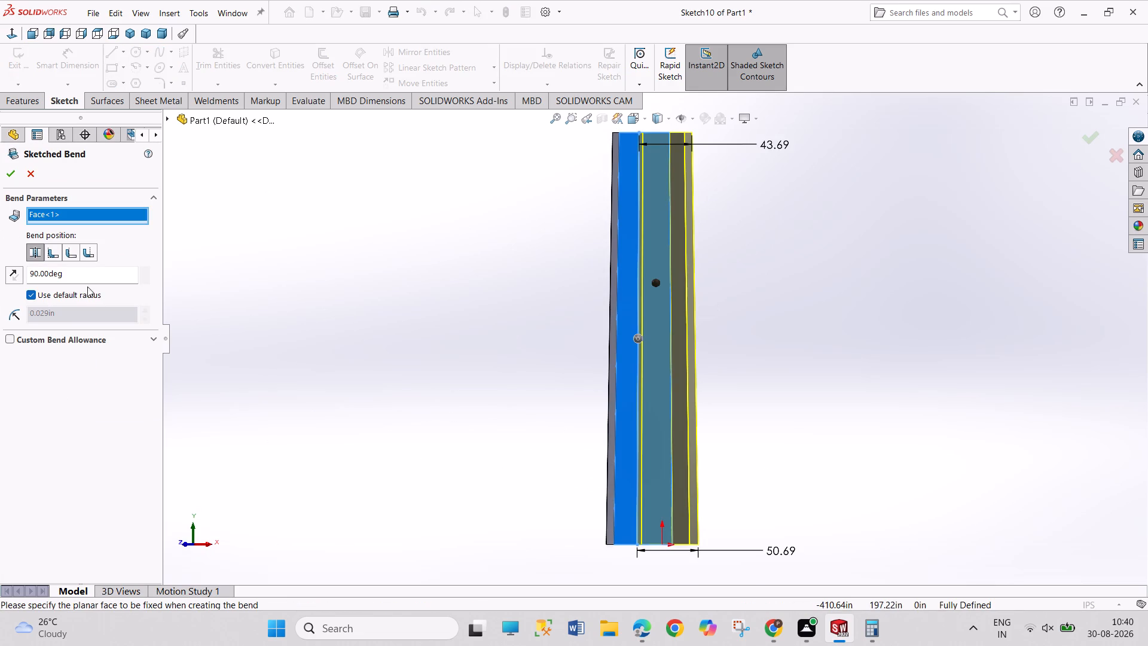
double_click(87, 277)
text(30)
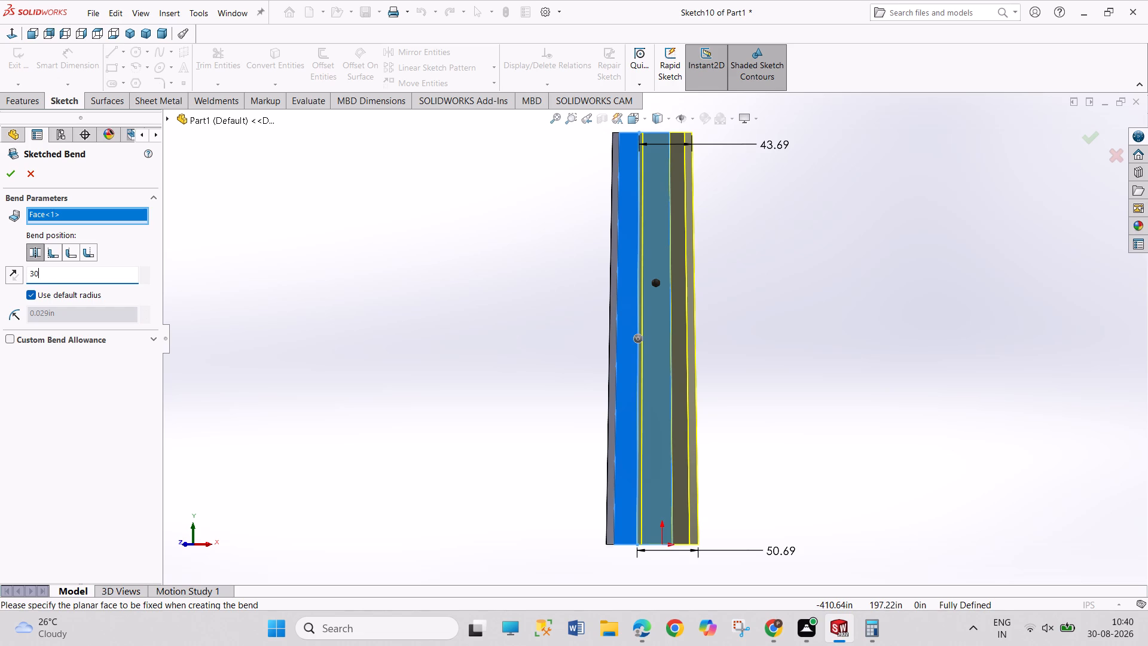
key(Return)
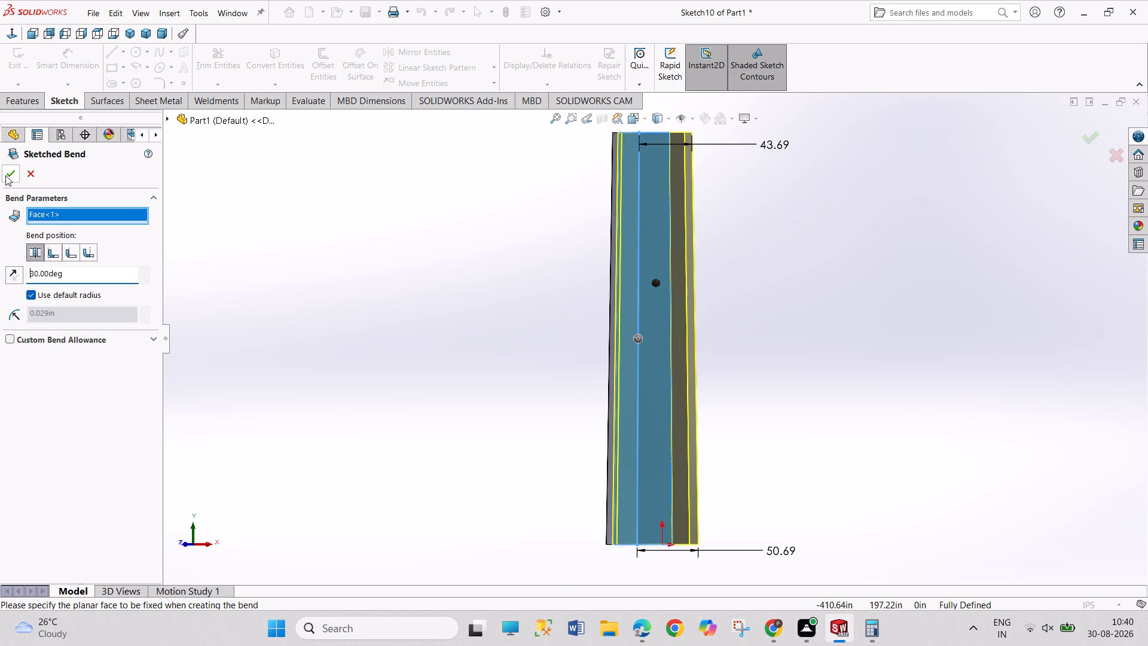
click(10, 178)
On the face just beyond the new bend, sketch a lengthwise line about 342 in long from the top edge's midpoint to the bottom edge.
drag(756, 254, 808, 325)
drag(816, 270, 835, 318)
middle_drag(798, 261, 792, 399)
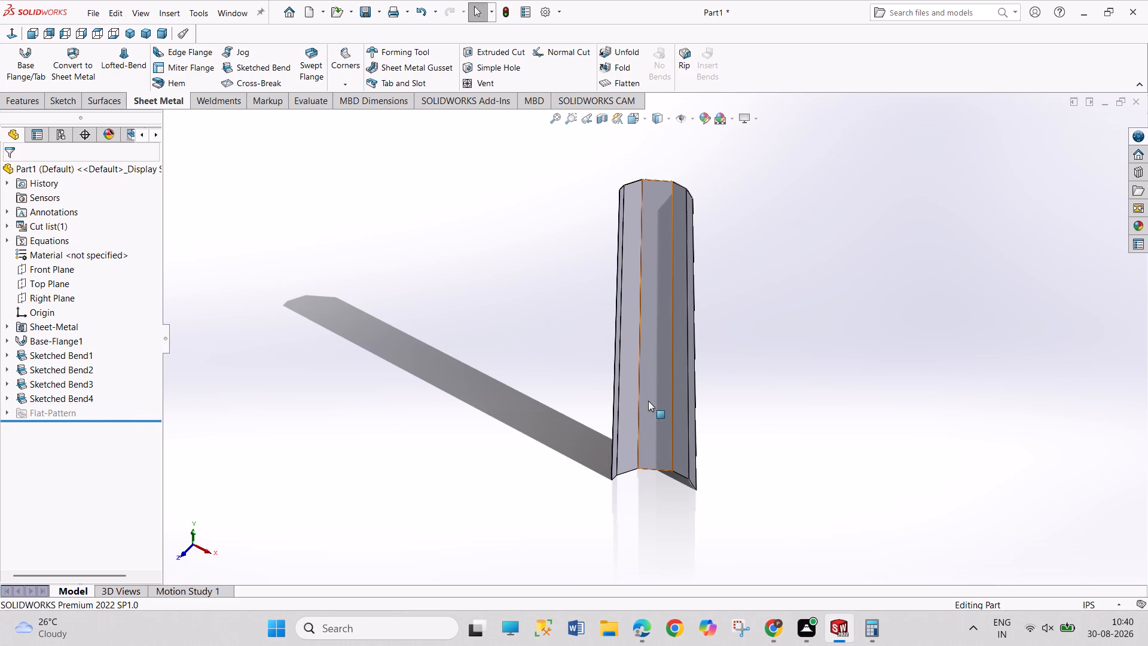
click(631, 386)
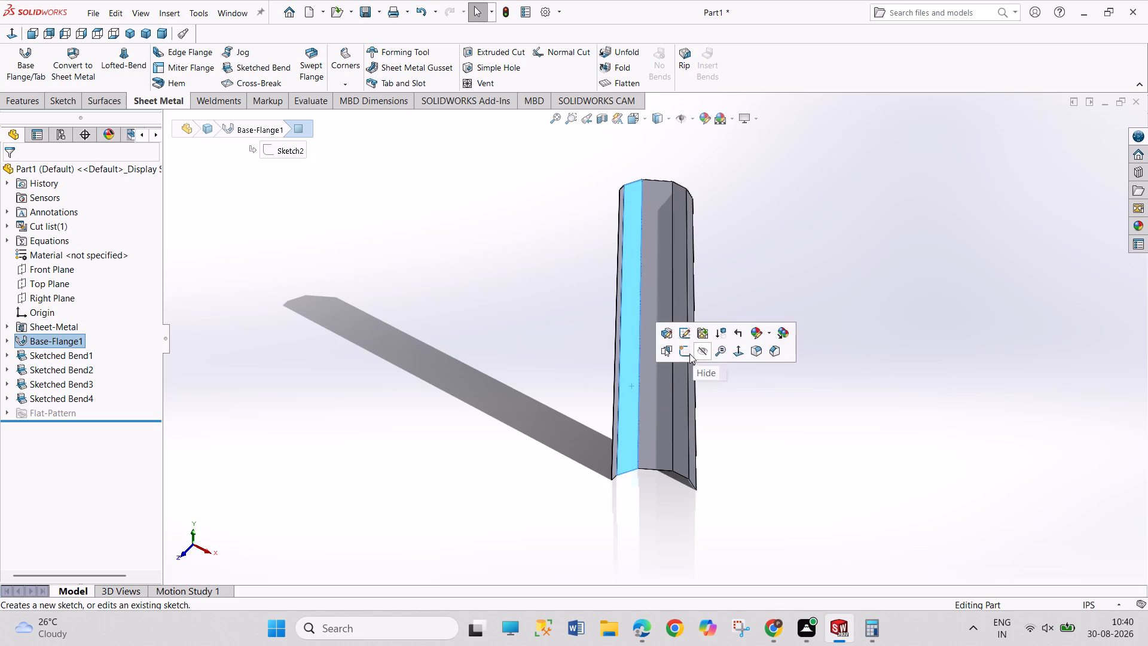
click(684, 352)
drag(722, 326, 758, 386)
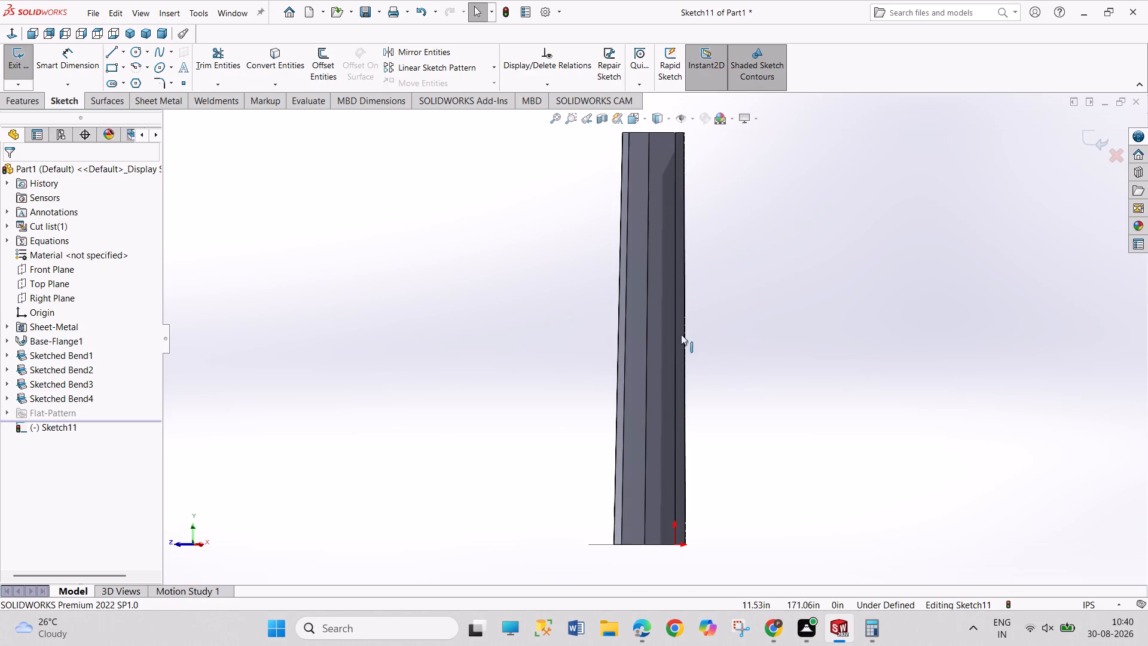
click(109, 49)
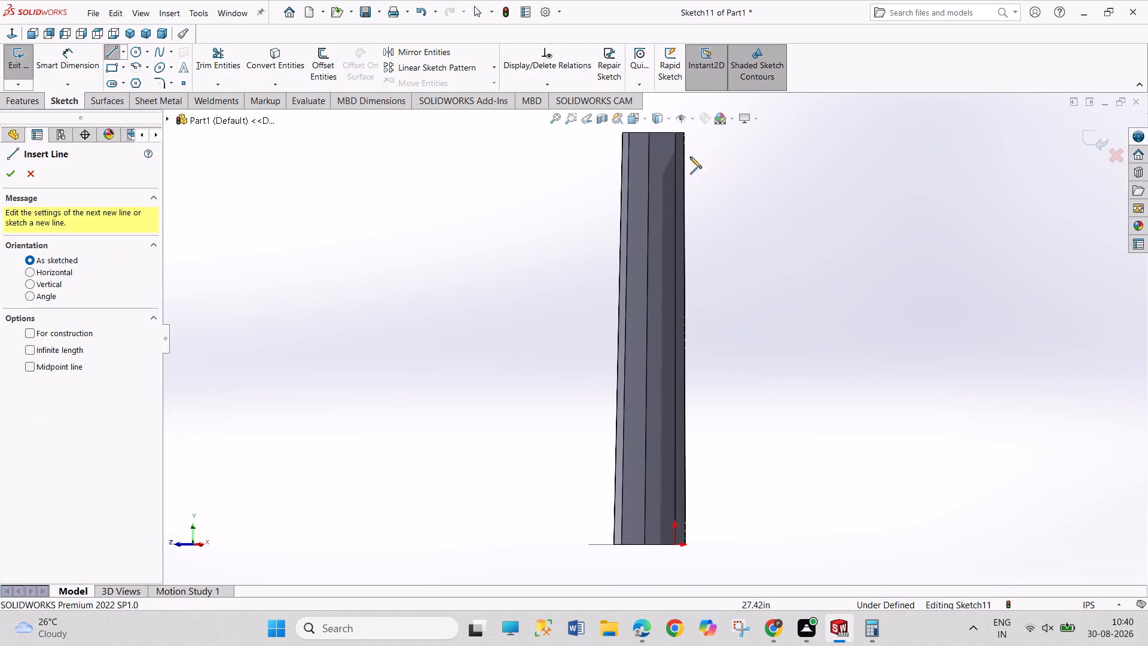
drag(637, 133, 637, 144)
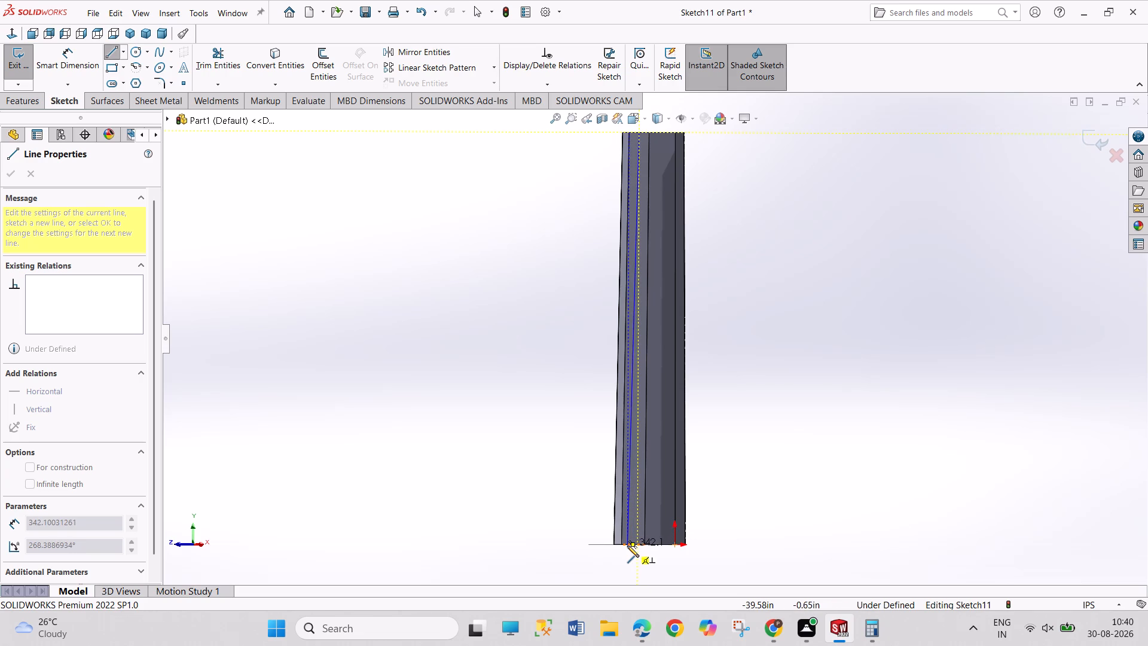
click(627, 546)
right_click(786, 443)
click(795, 452)
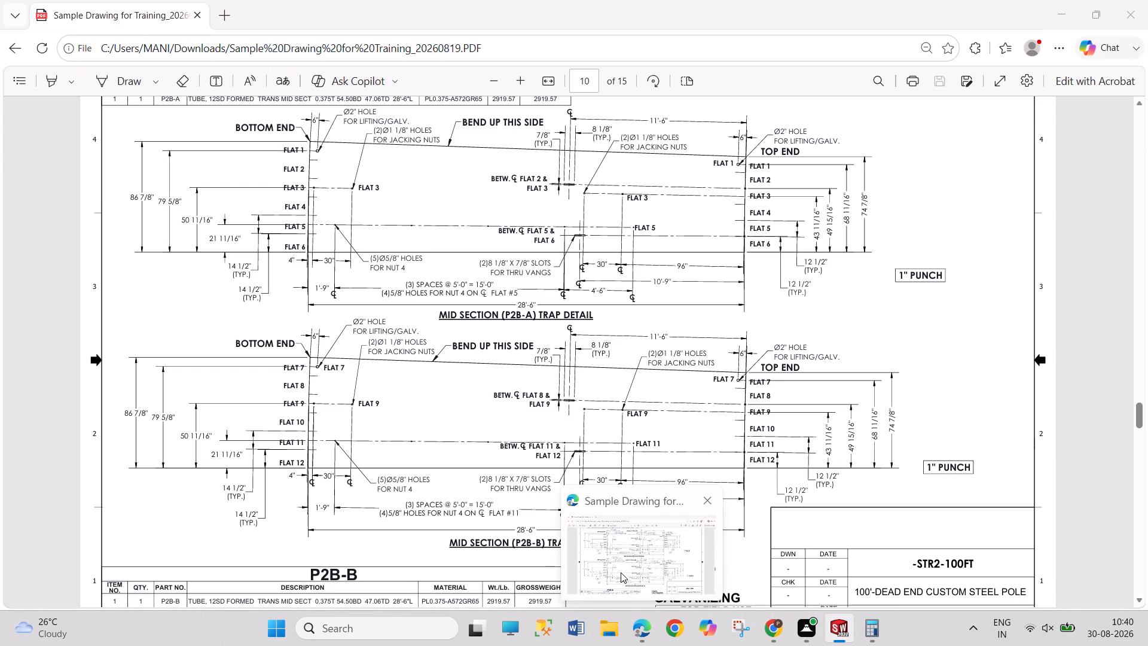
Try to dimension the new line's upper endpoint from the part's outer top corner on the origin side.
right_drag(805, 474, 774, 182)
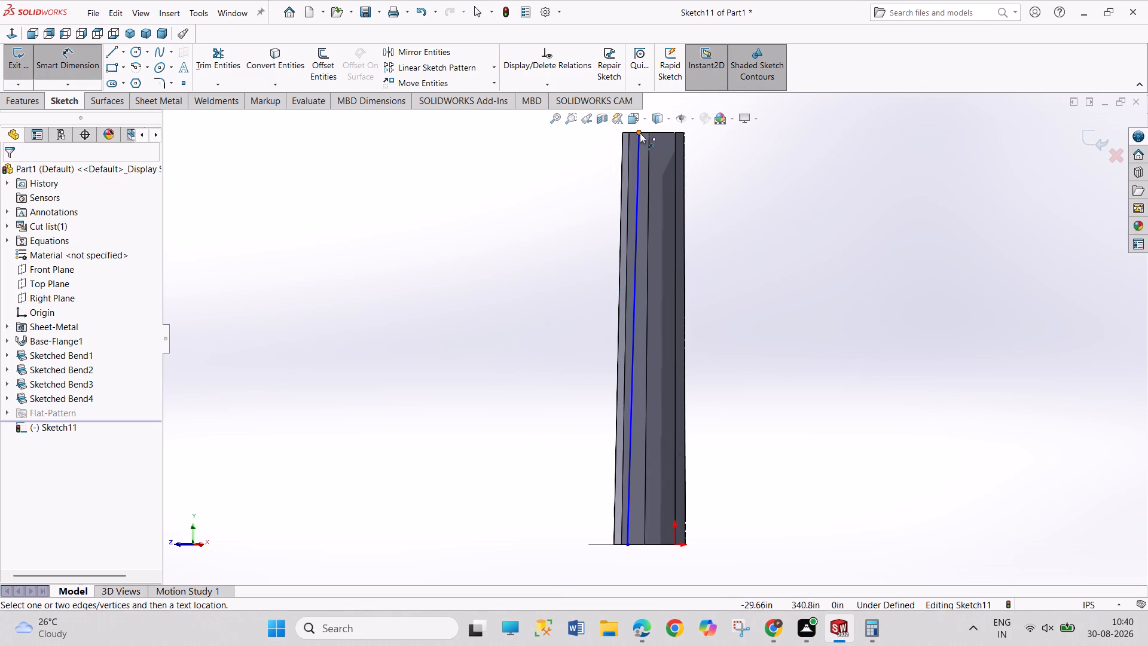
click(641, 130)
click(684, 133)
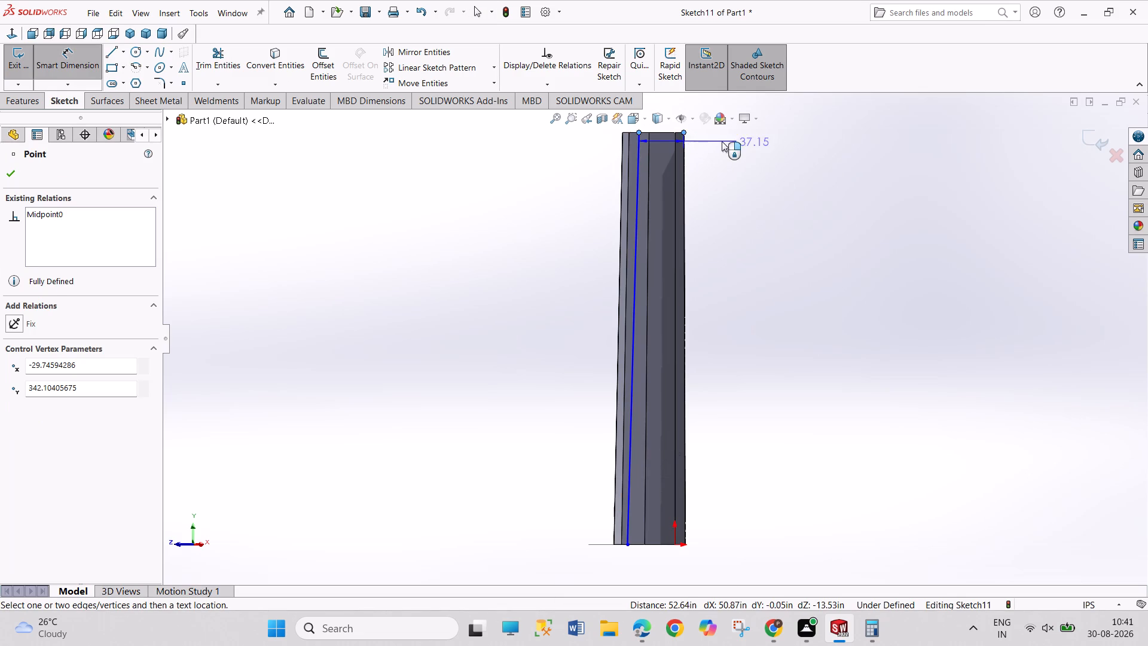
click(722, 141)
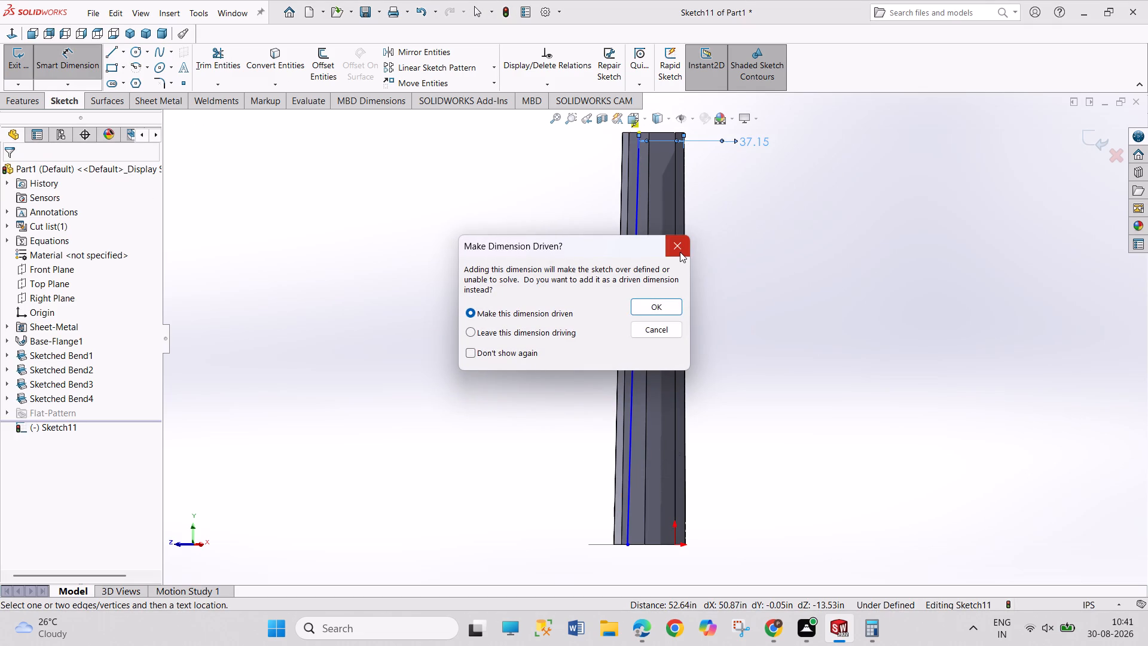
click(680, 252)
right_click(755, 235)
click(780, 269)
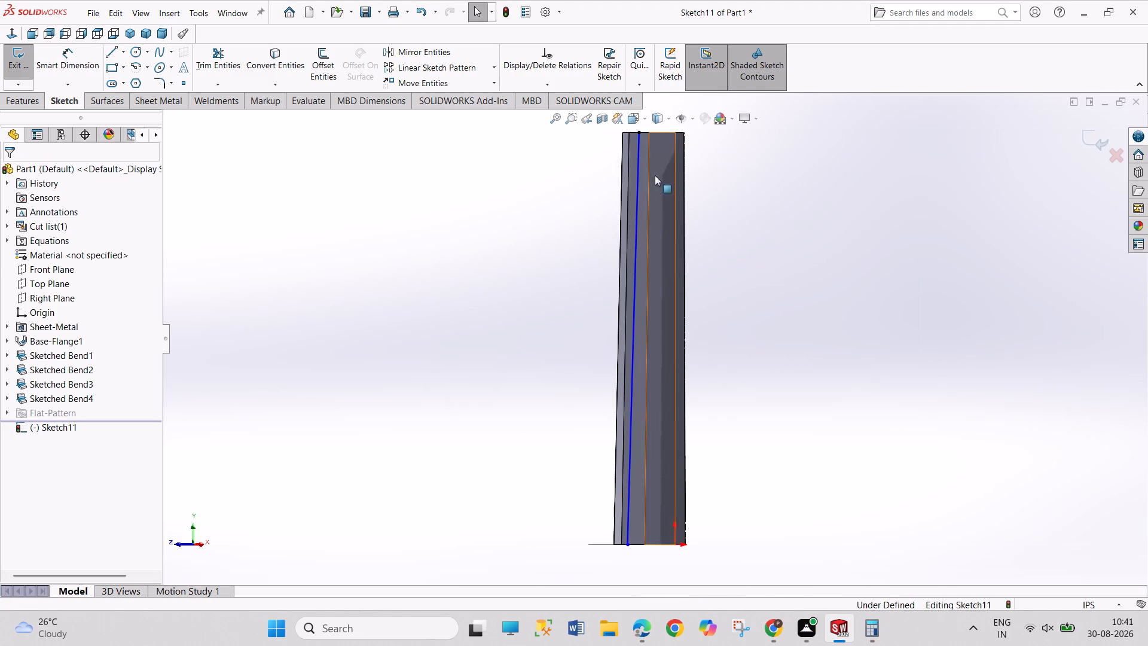
Delete the midpoint relation that locks the new line's upper endpoint to the top edge.
click(640, 132)
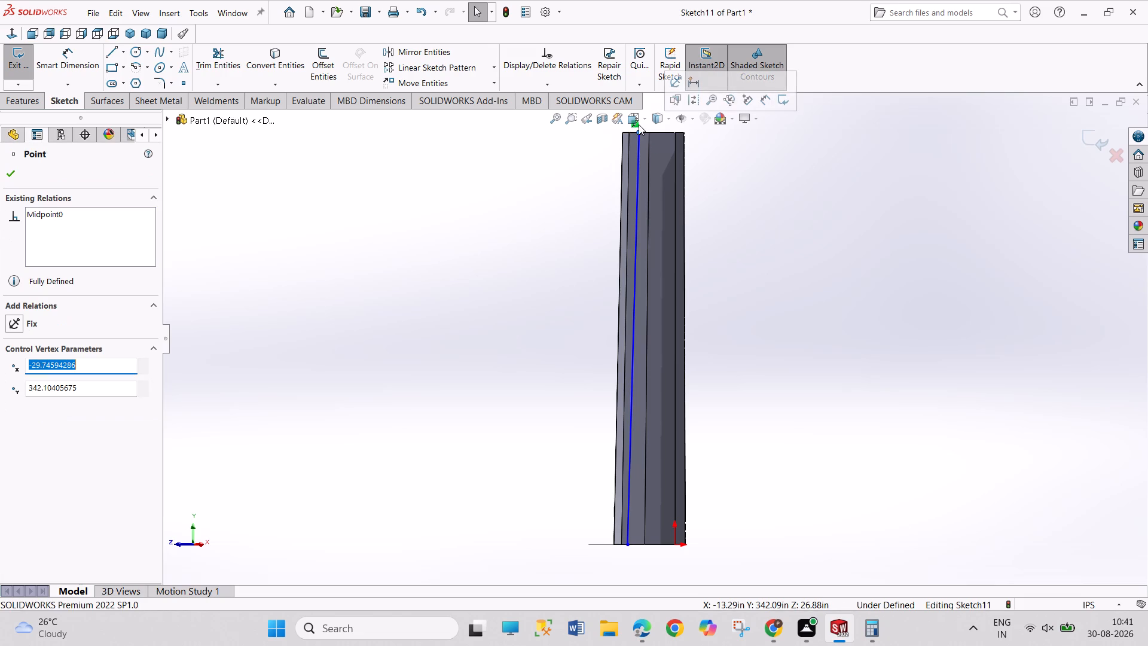
right_click(637, 124)
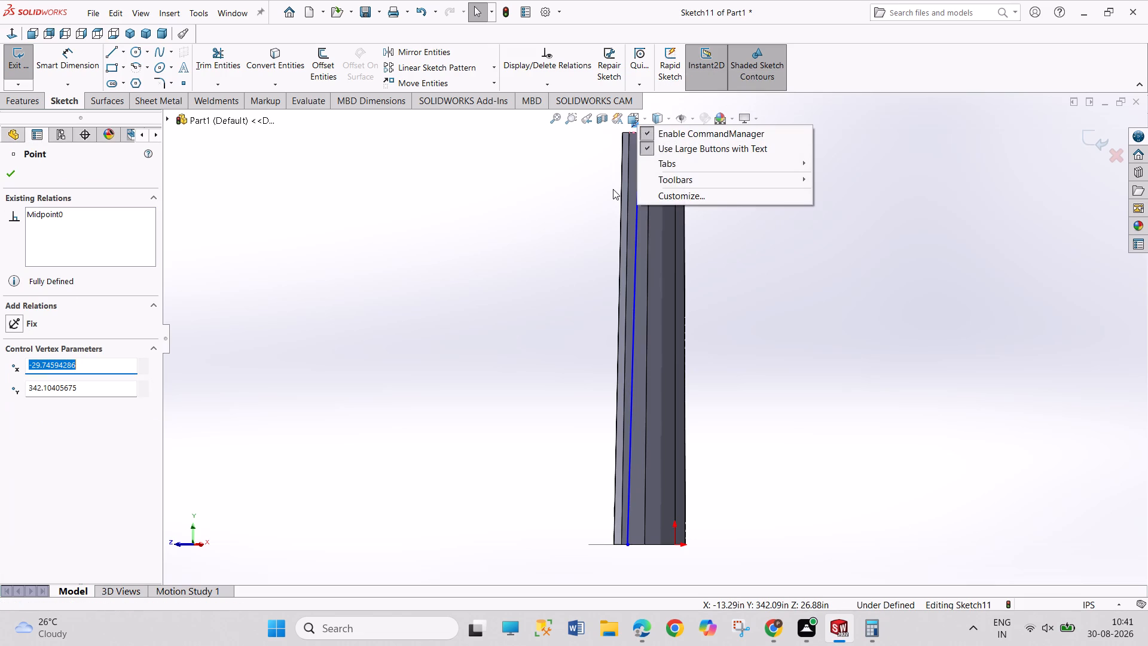
click(613, 189)
scroll(660, 177, up, 2)
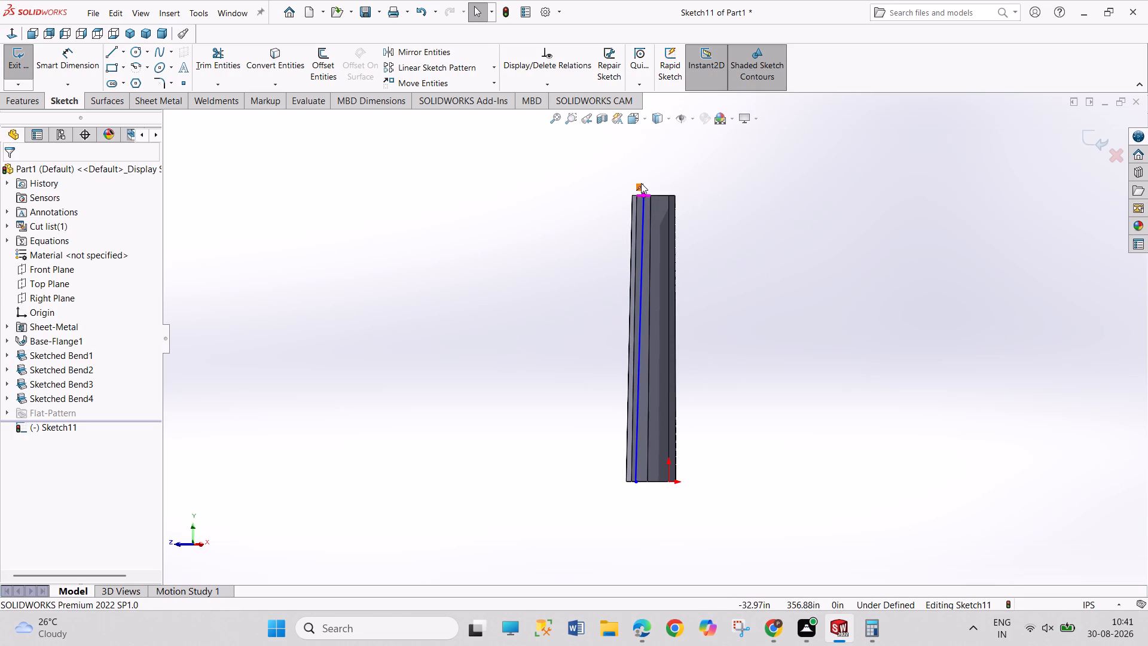
right_click(641, 183)
click(691, 338)
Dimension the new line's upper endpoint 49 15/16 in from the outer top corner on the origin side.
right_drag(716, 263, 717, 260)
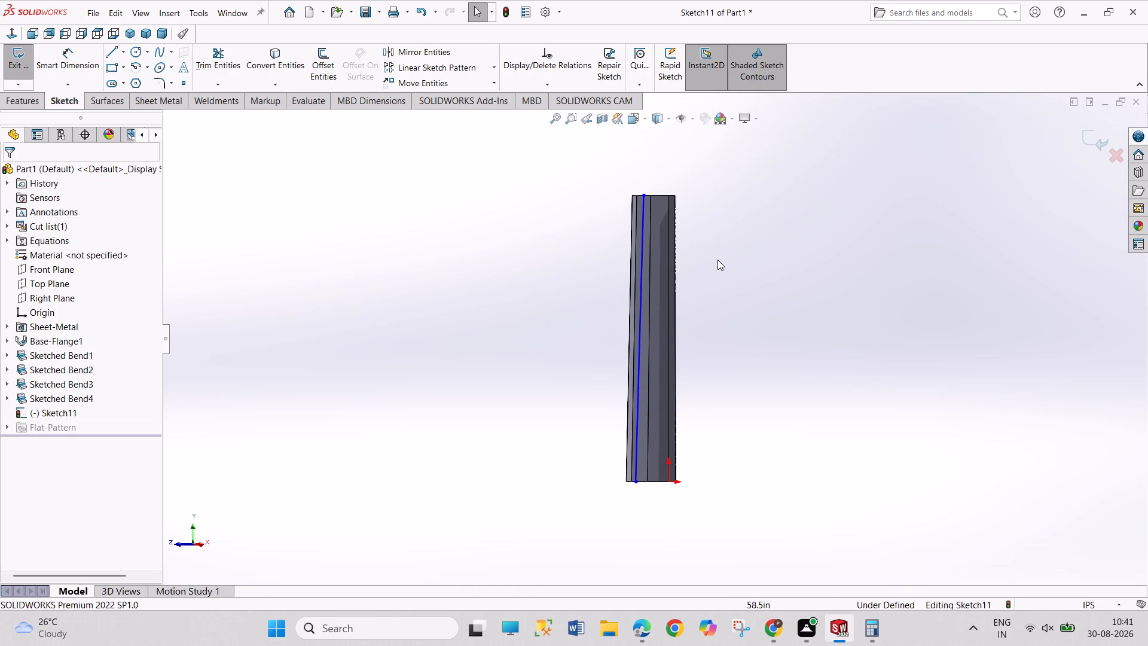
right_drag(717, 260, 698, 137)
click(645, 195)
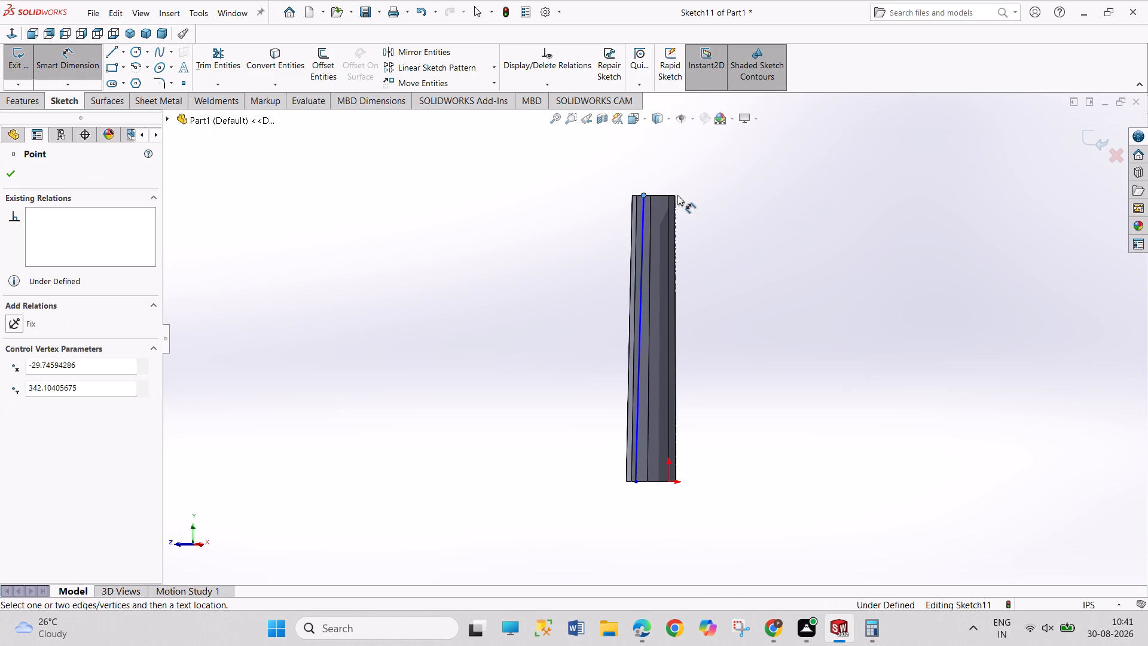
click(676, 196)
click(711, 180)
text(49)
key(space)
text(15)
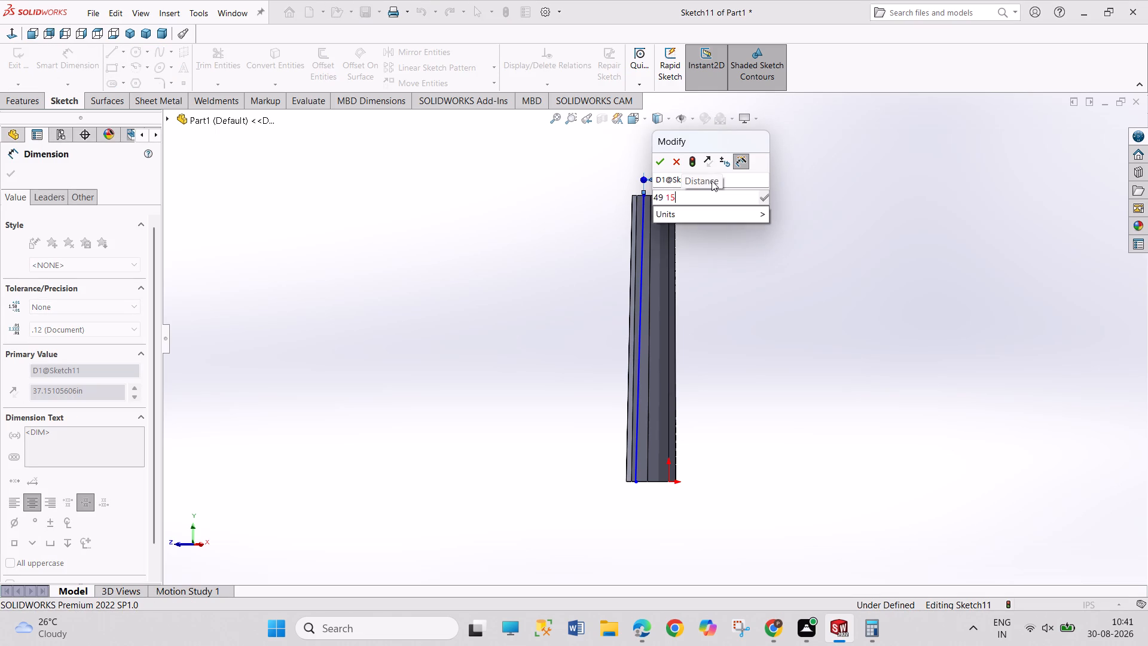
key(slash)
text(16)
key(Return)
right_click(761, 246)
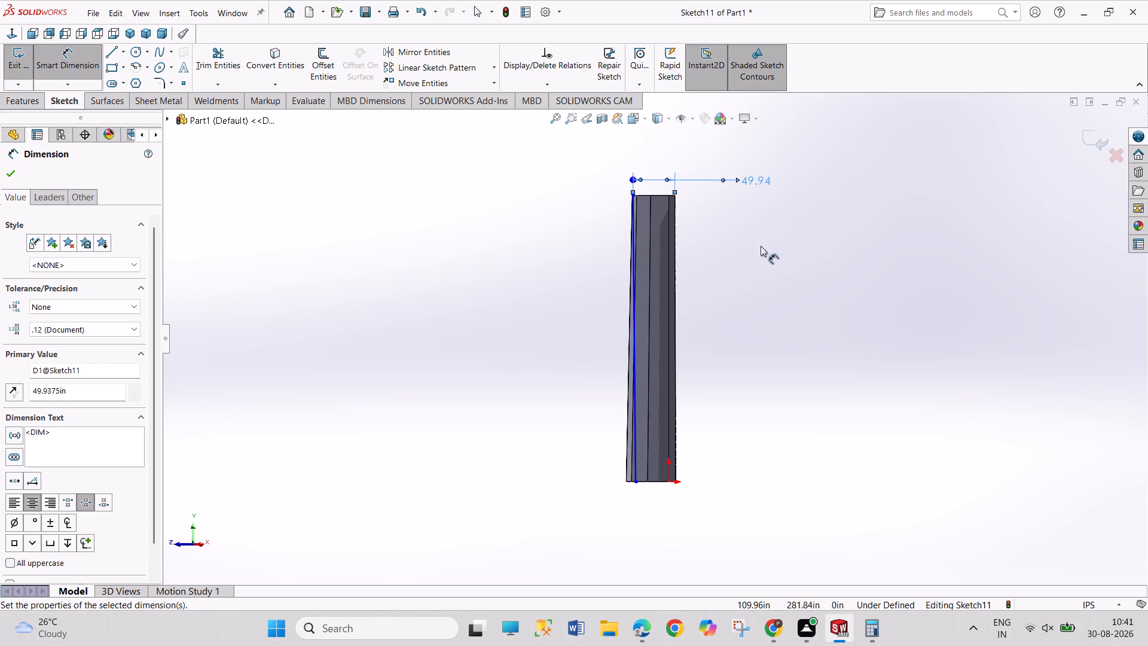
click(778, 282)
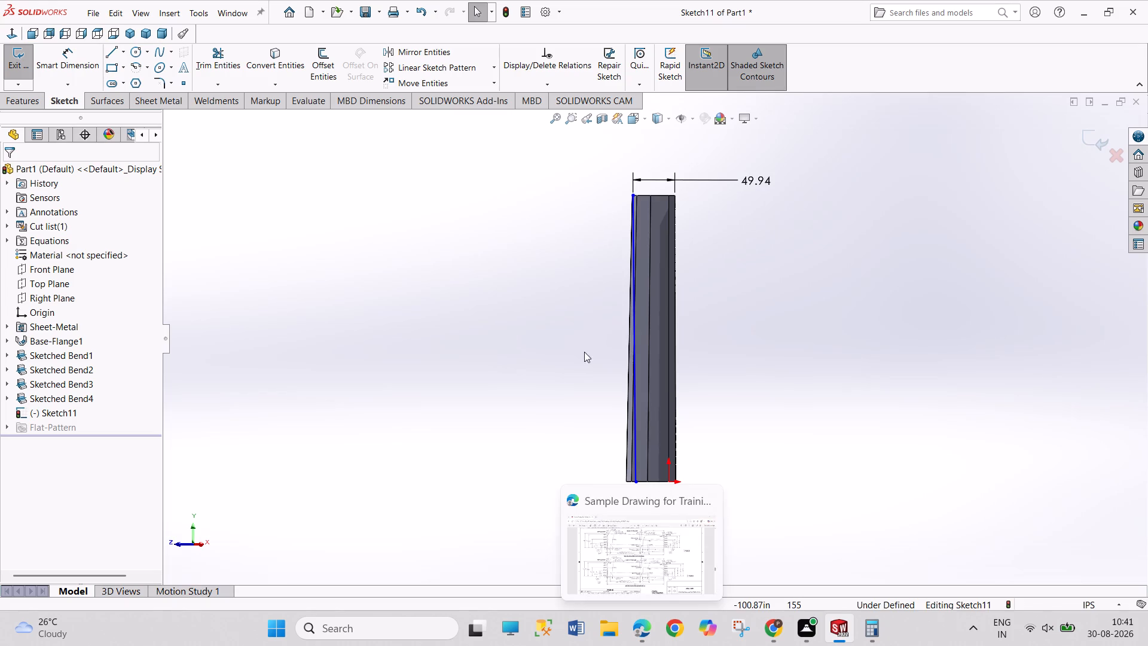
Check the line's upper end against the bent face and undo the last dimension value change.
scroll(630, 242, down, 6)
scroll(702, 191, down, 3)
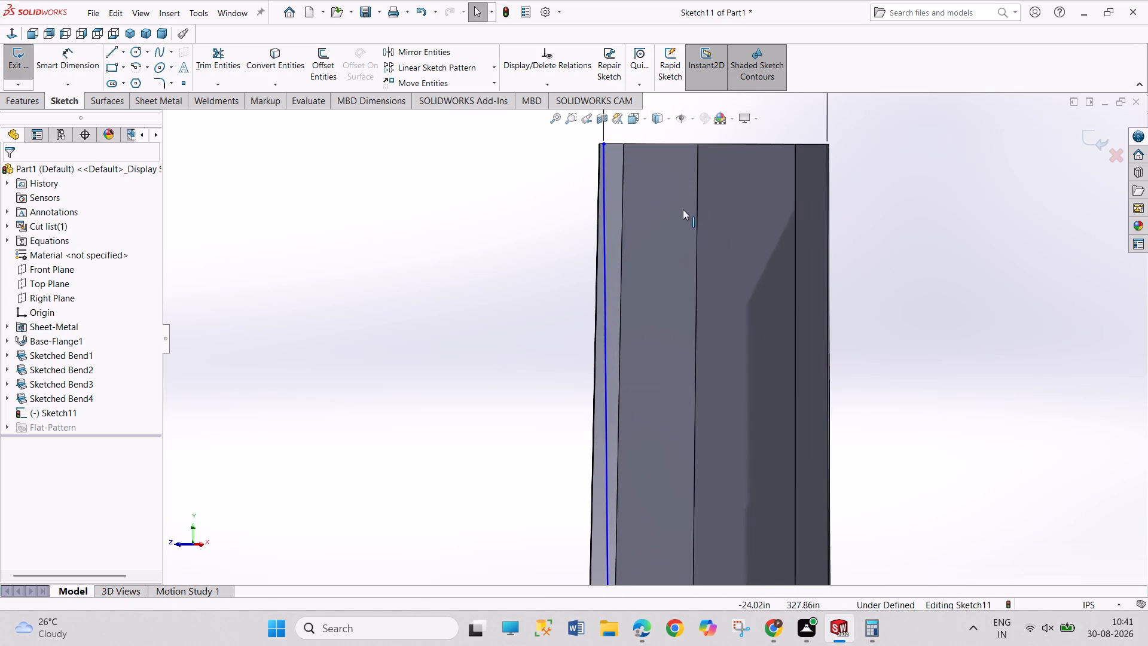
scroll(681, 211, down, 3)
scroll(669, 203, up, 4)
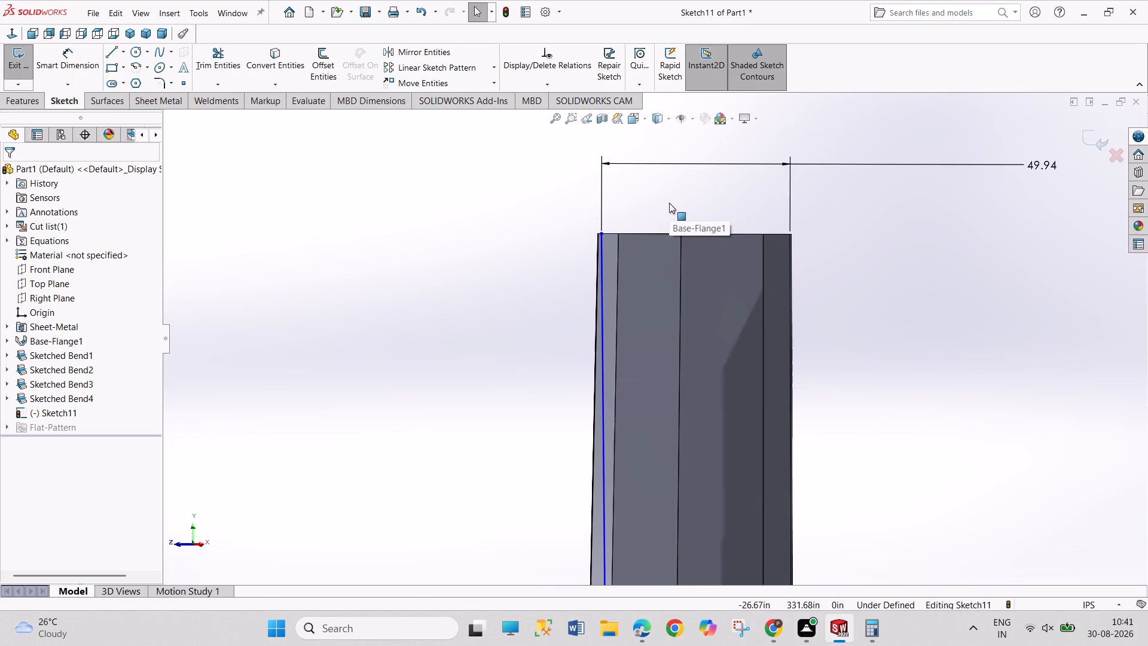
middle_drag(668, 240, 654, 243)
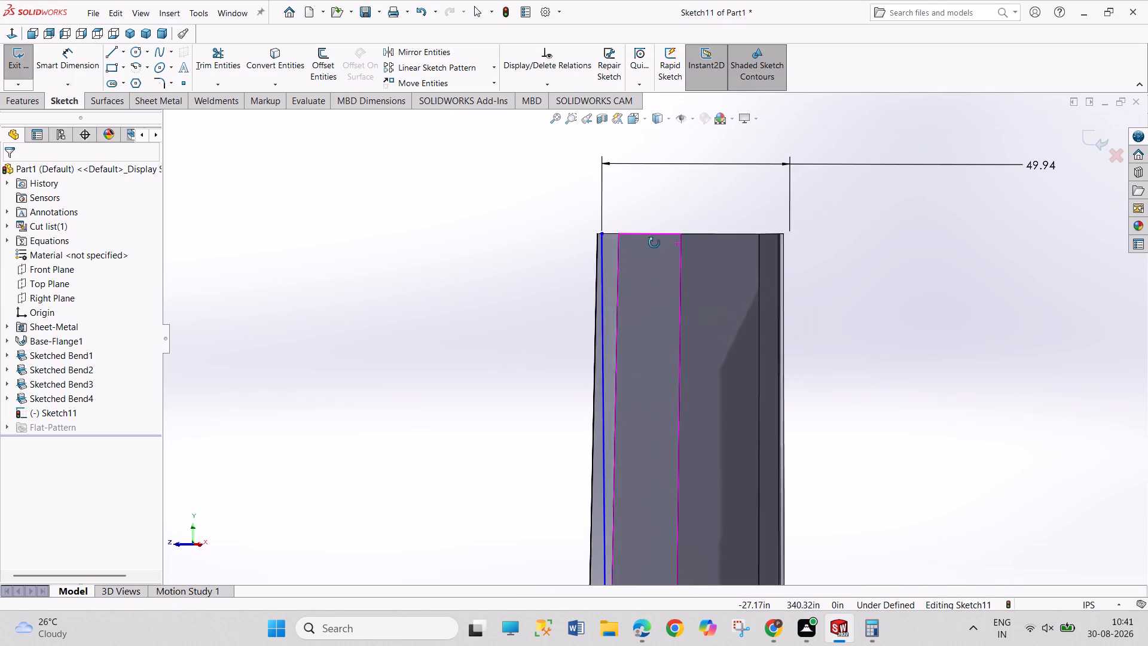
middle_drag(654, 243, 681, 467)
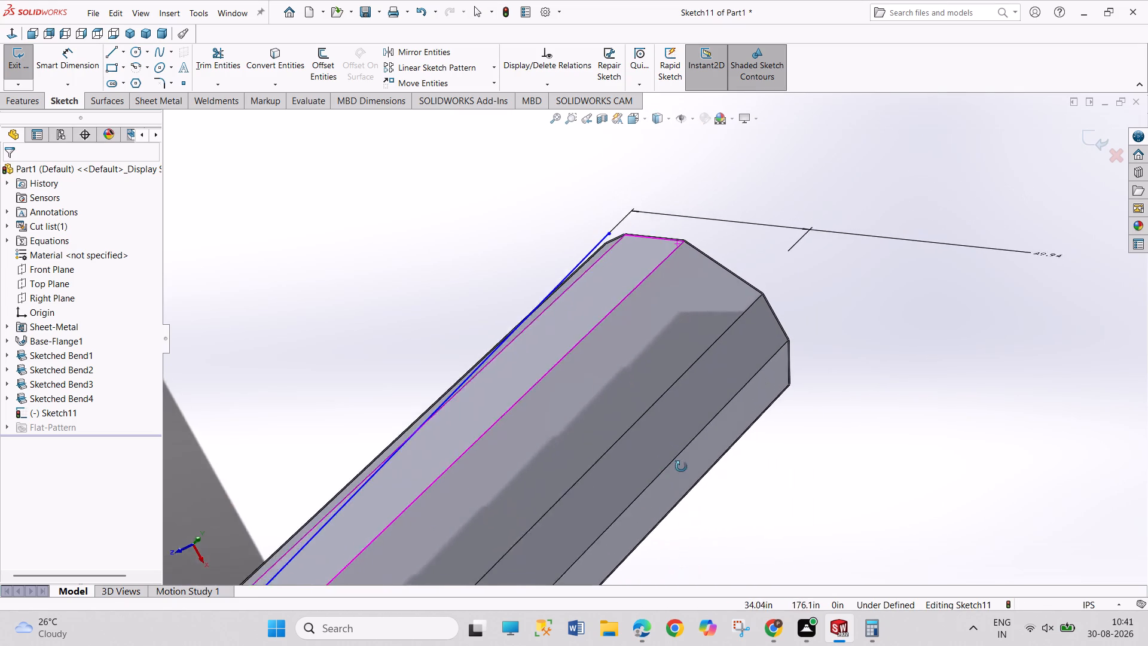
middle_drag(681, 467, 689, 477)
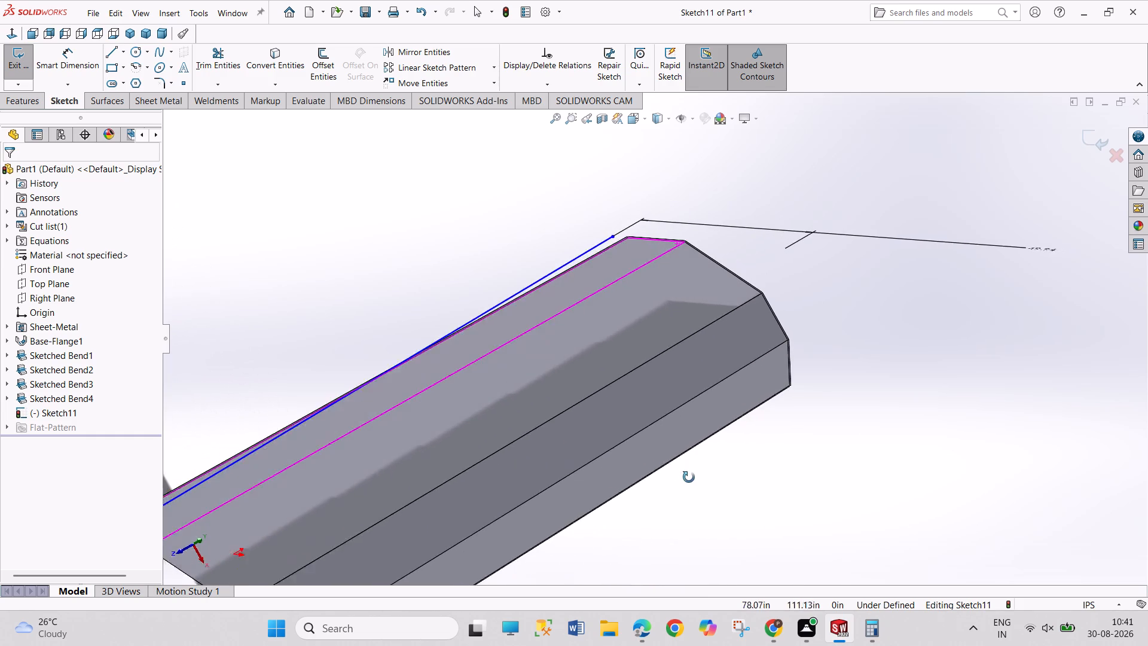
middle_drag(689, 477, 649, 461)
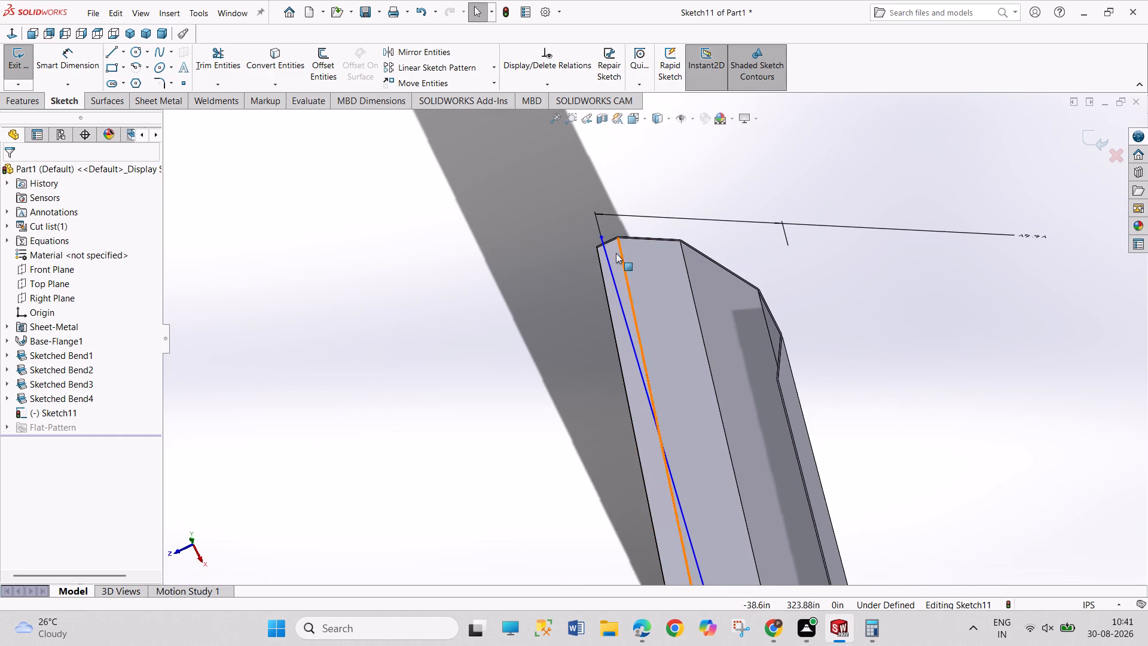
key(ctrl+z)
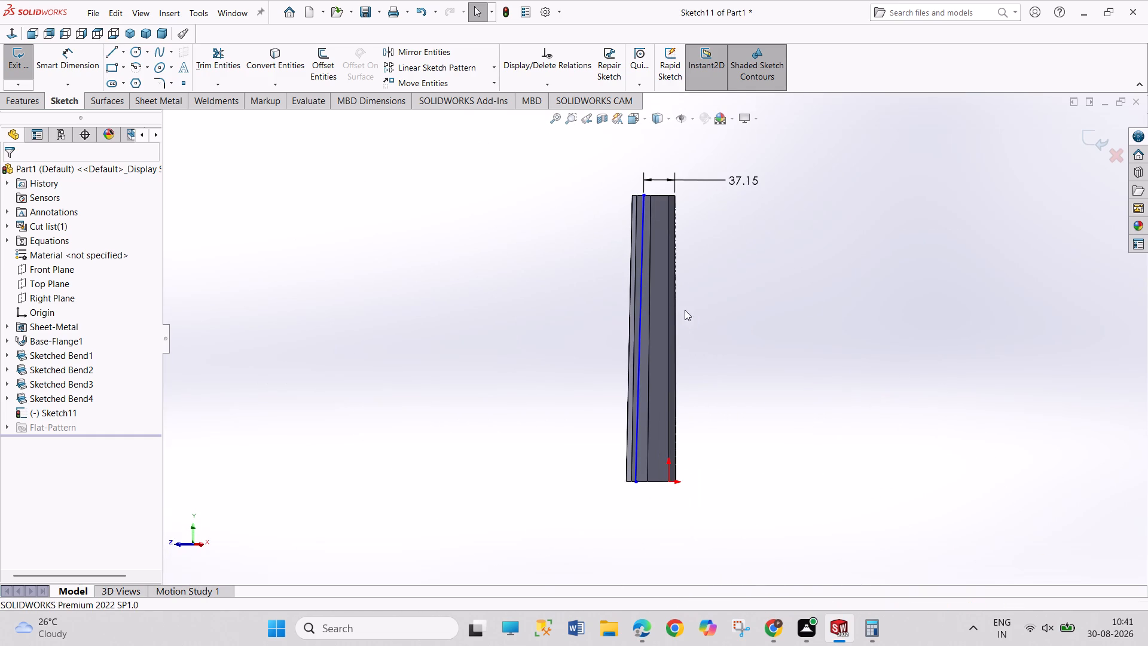
Delete the lengthwise sketch line together with its associated top dimension.
right_click(642, 326)
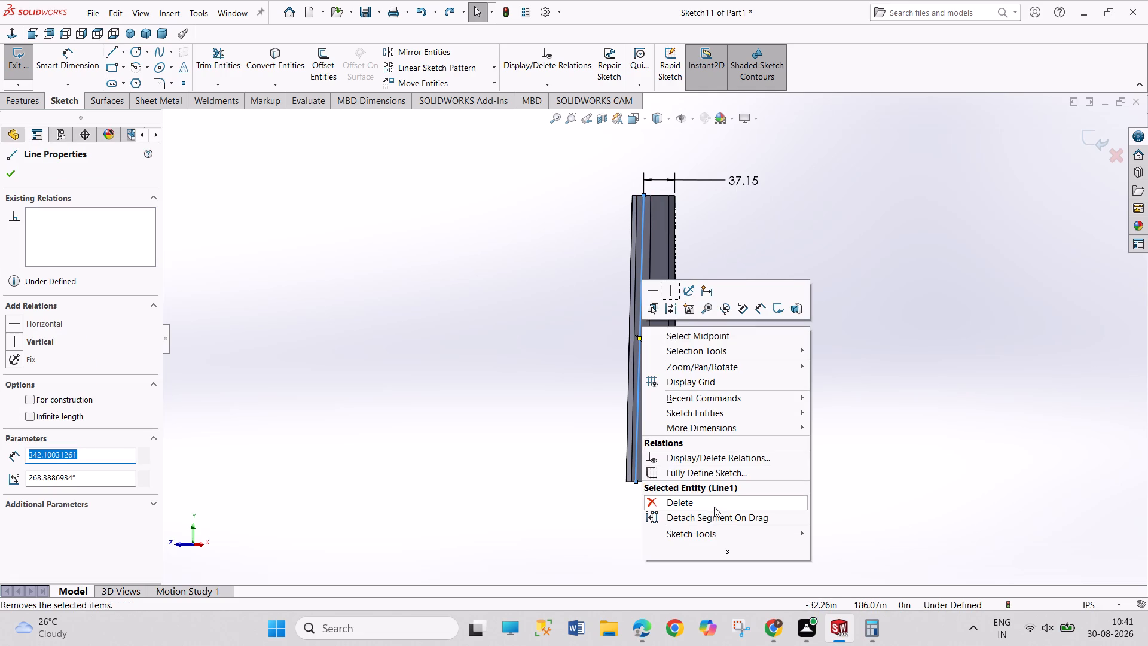
click(714, 507)
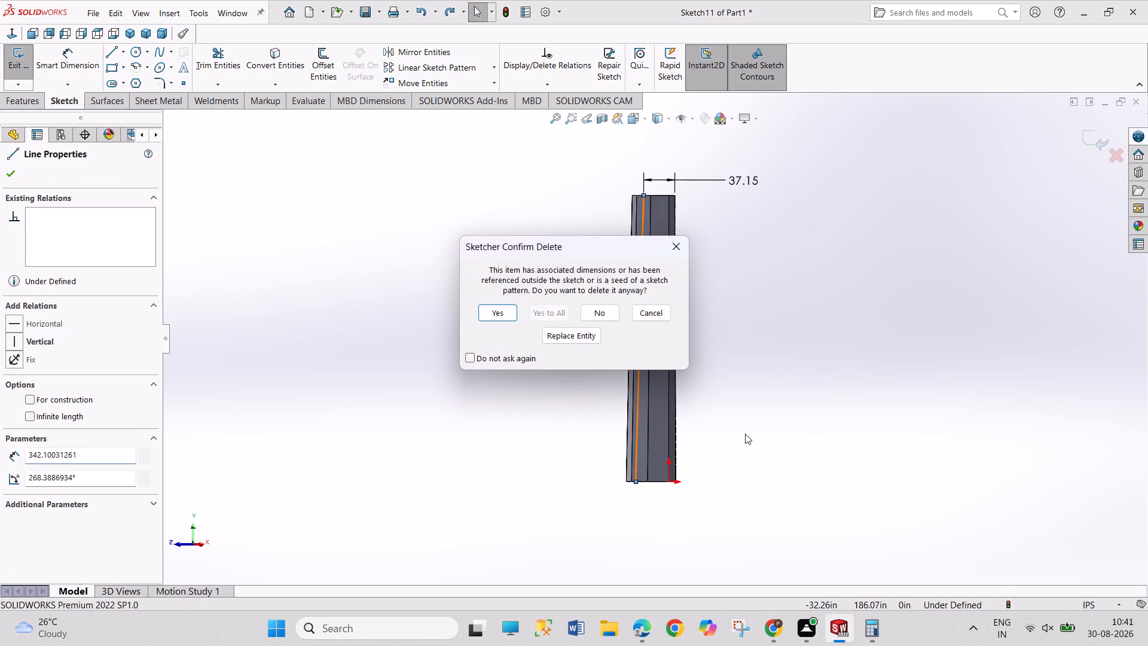
click(511, 312)
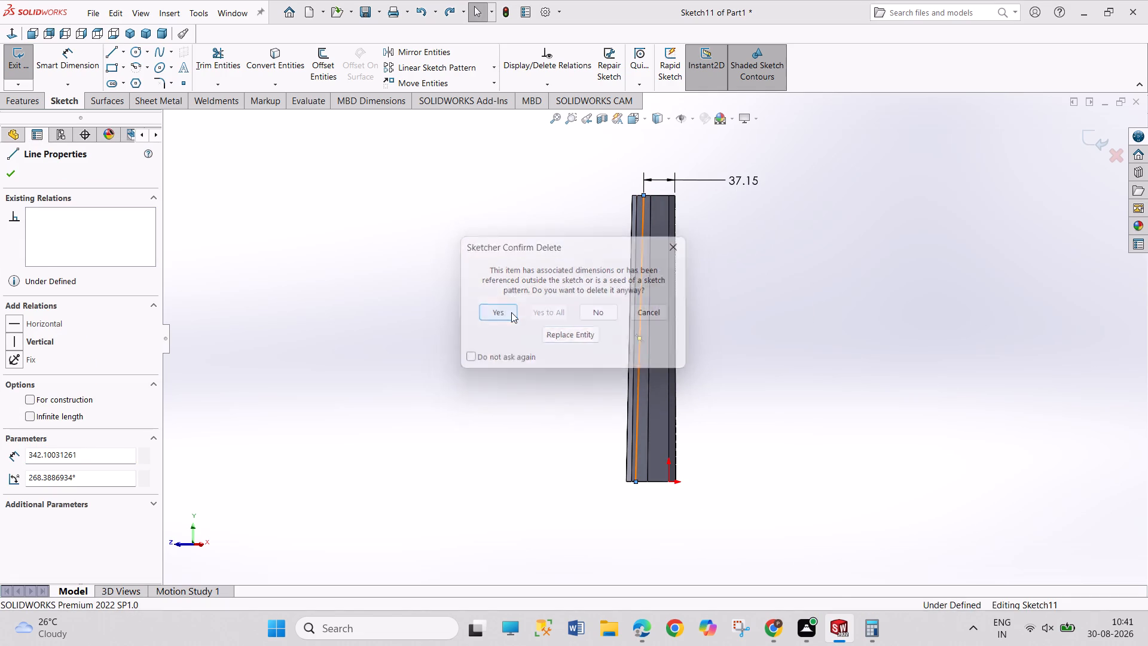
Examine the bent part's flats from both ends and compare them with the P2B-A mid section drawing.
scroll(658, 291, down, 6)
scroll(690, 273, up, 6)
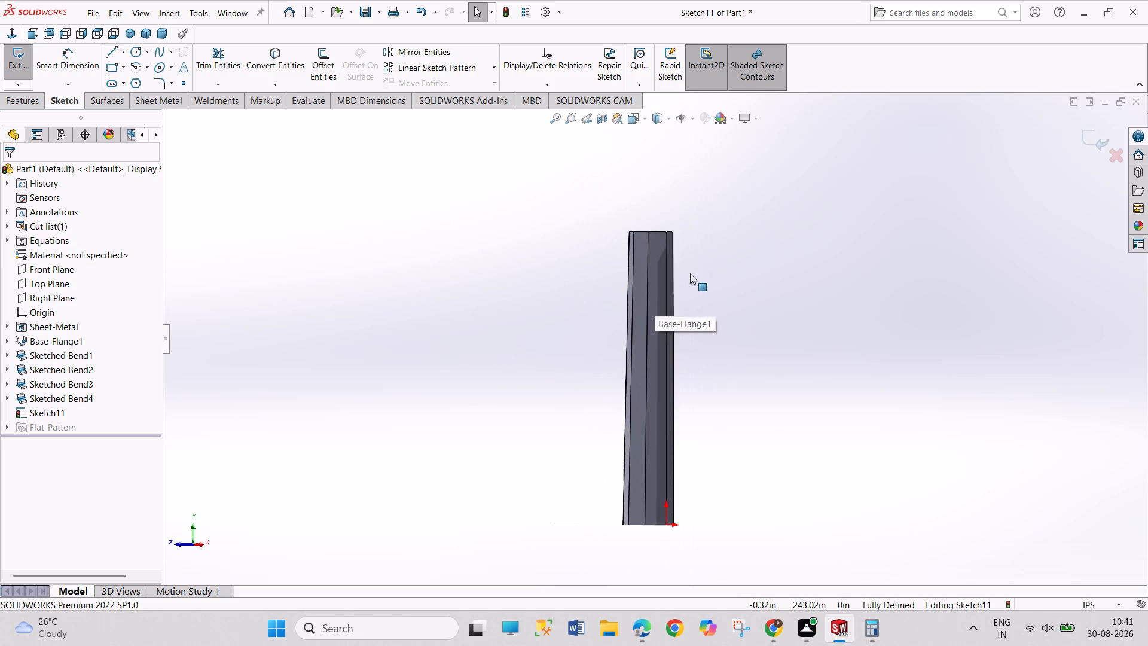
middle_drag(668, 245, 713, 396)
scroll(686, 275, down, 3)
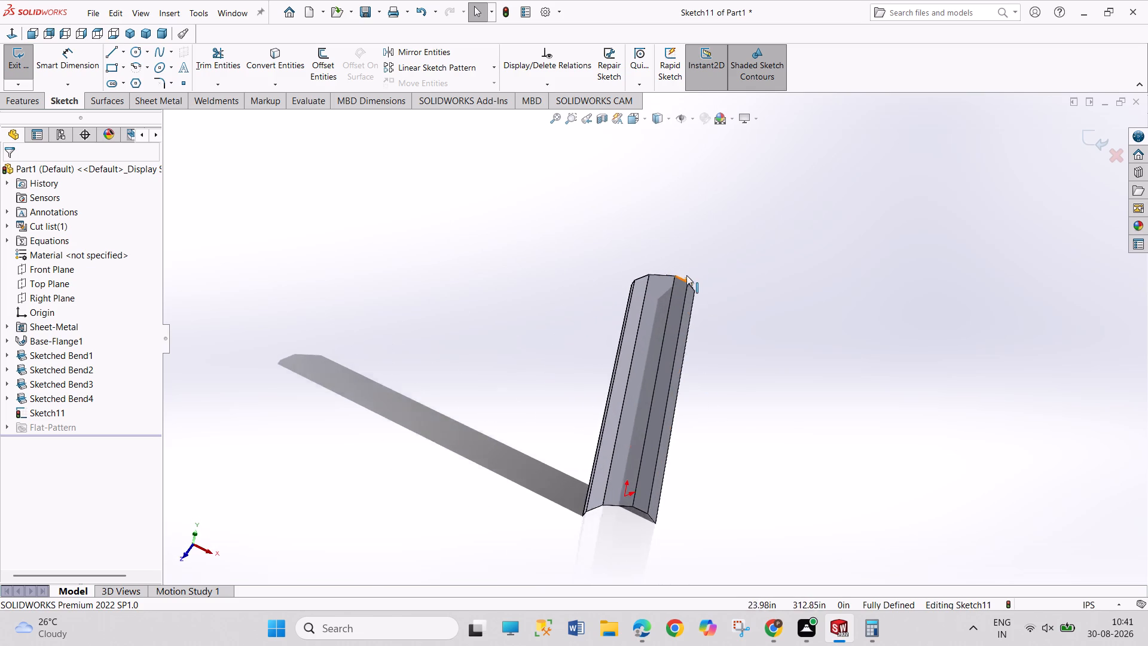
scroll(686, 275, down, 9)
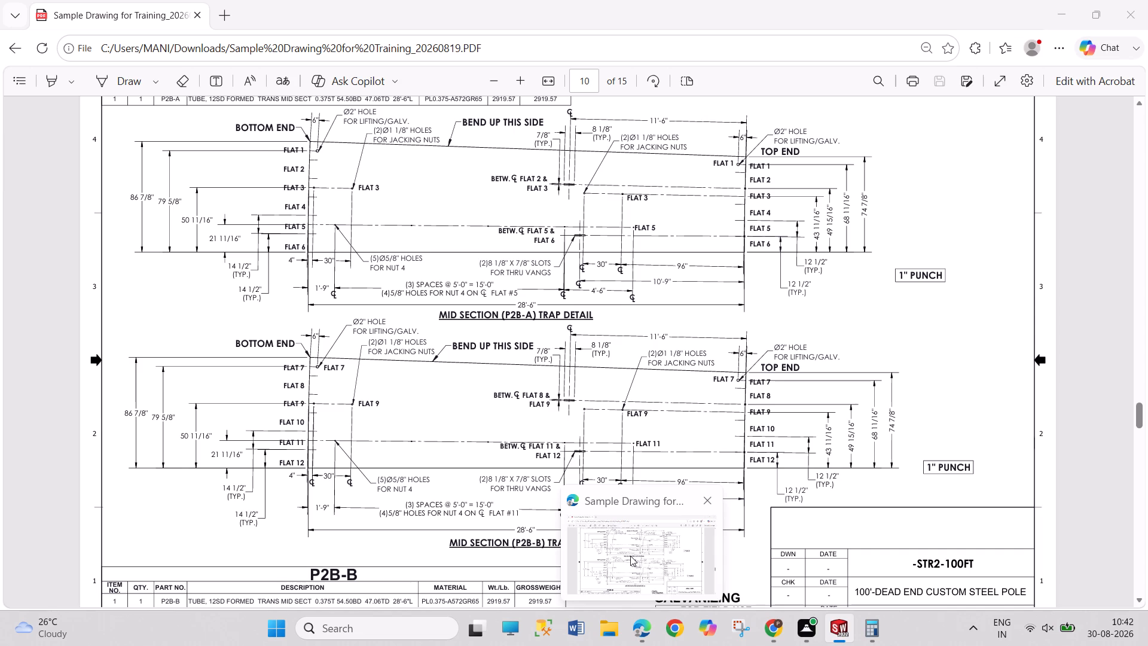
scroll(515, 508, up, 4)
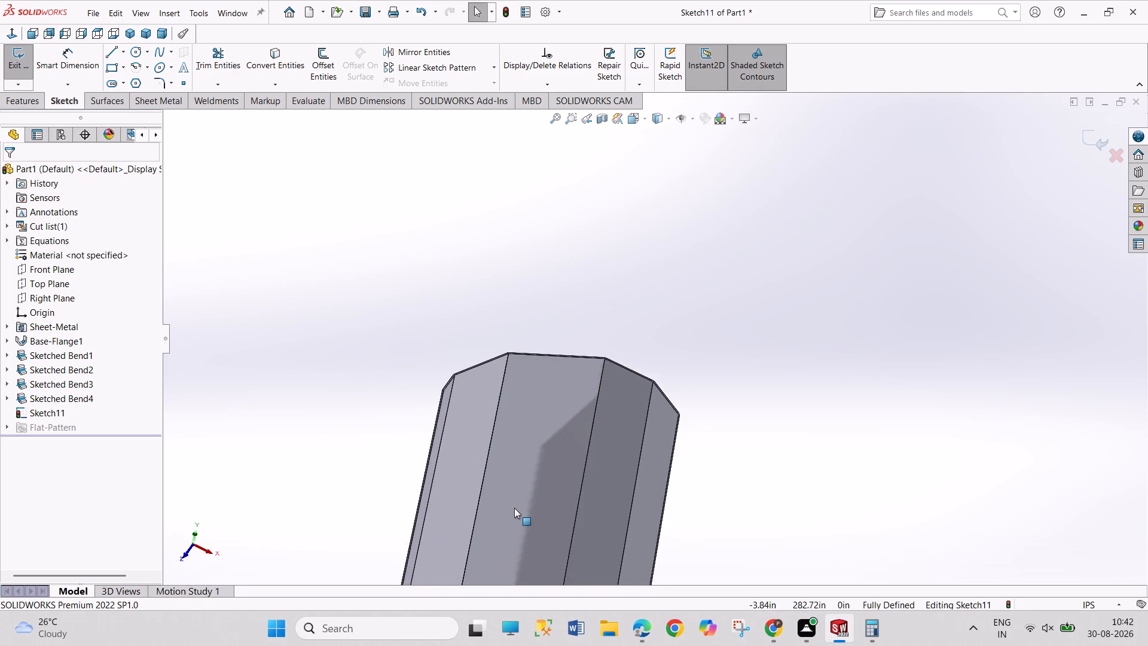
scroll(514, 508, up, 6)
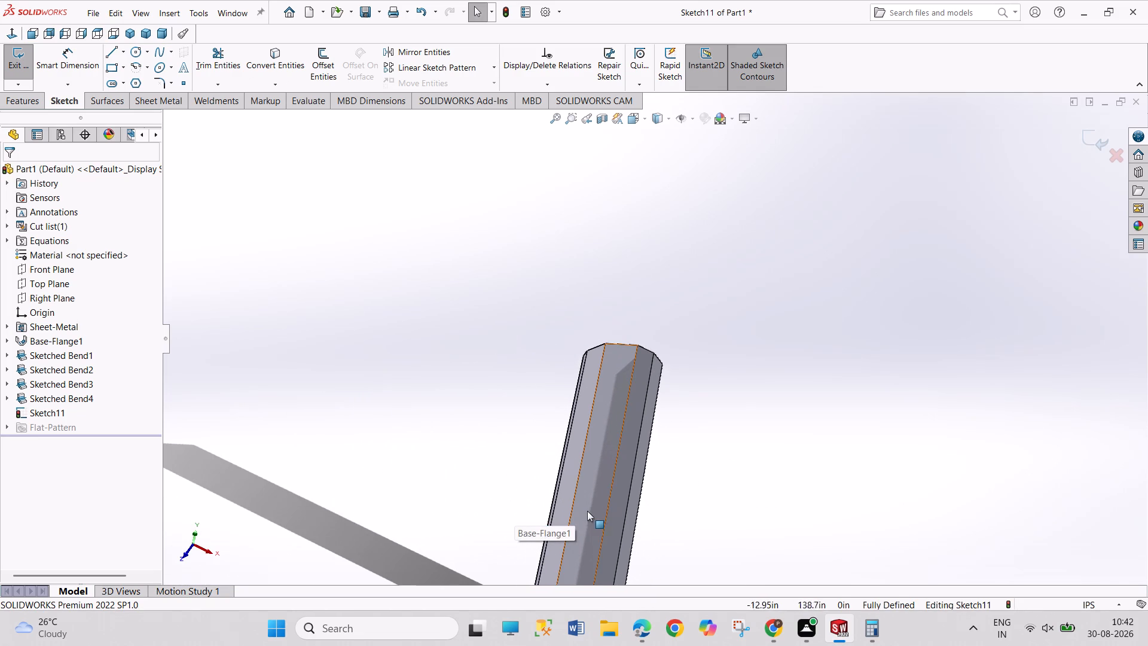
middle_drag(596, 513, 611, 519)
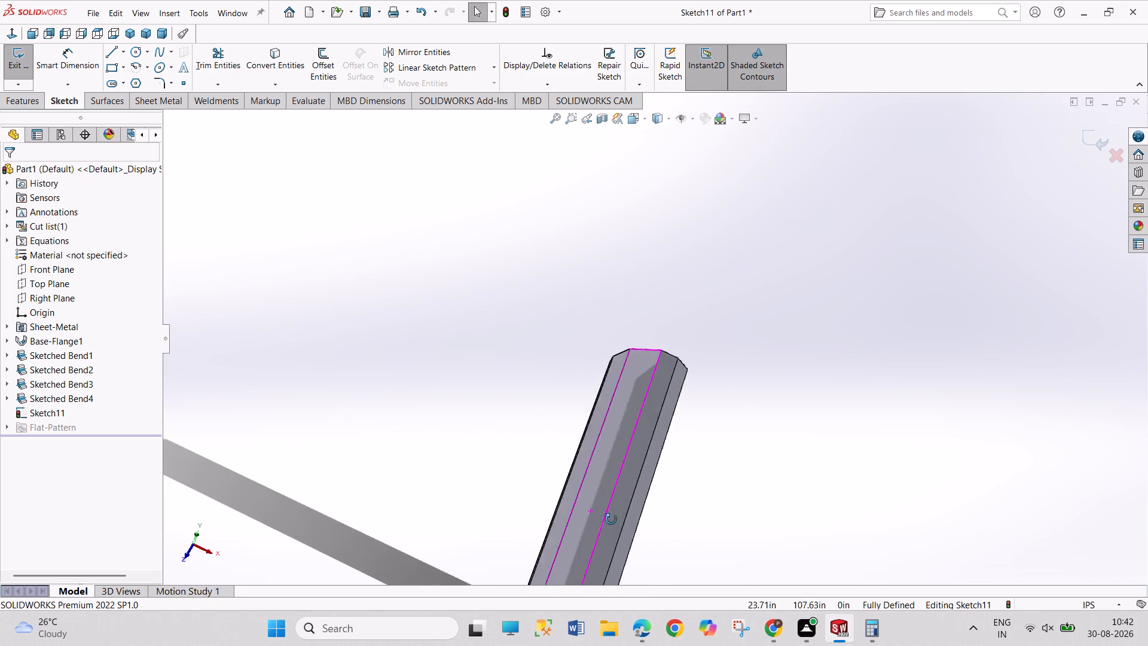
middle_drag(611, 519, 617, 558)
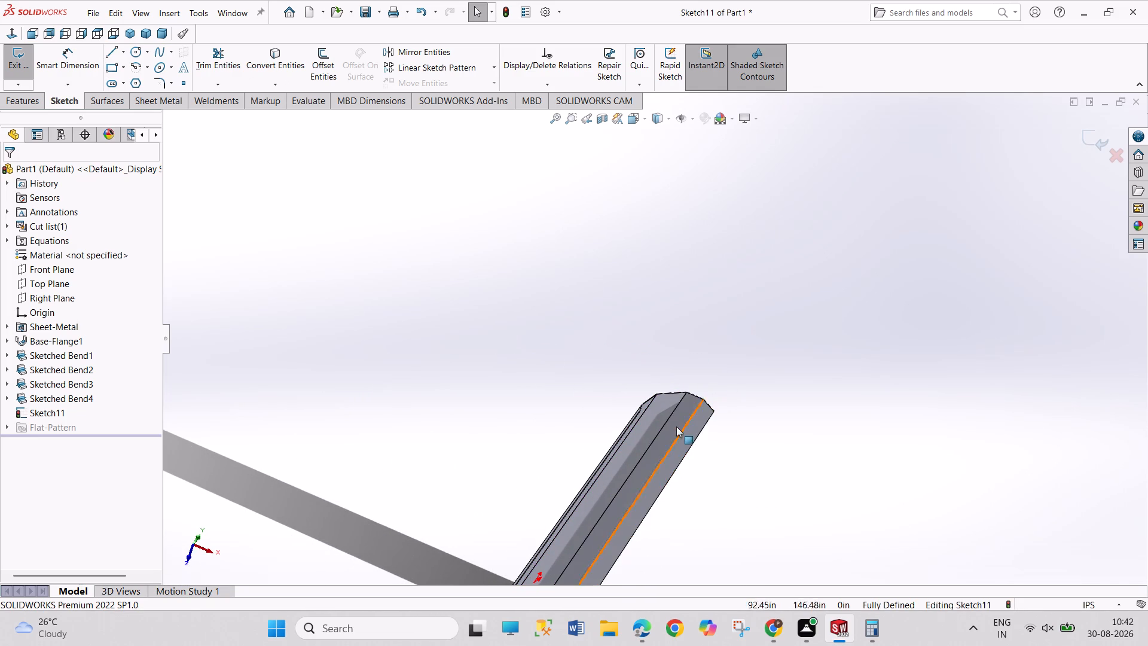
scroll(676, 422, down, 5)
scroll(735, 379, down, 3)
middle_drag(741, 360, 740, 394)
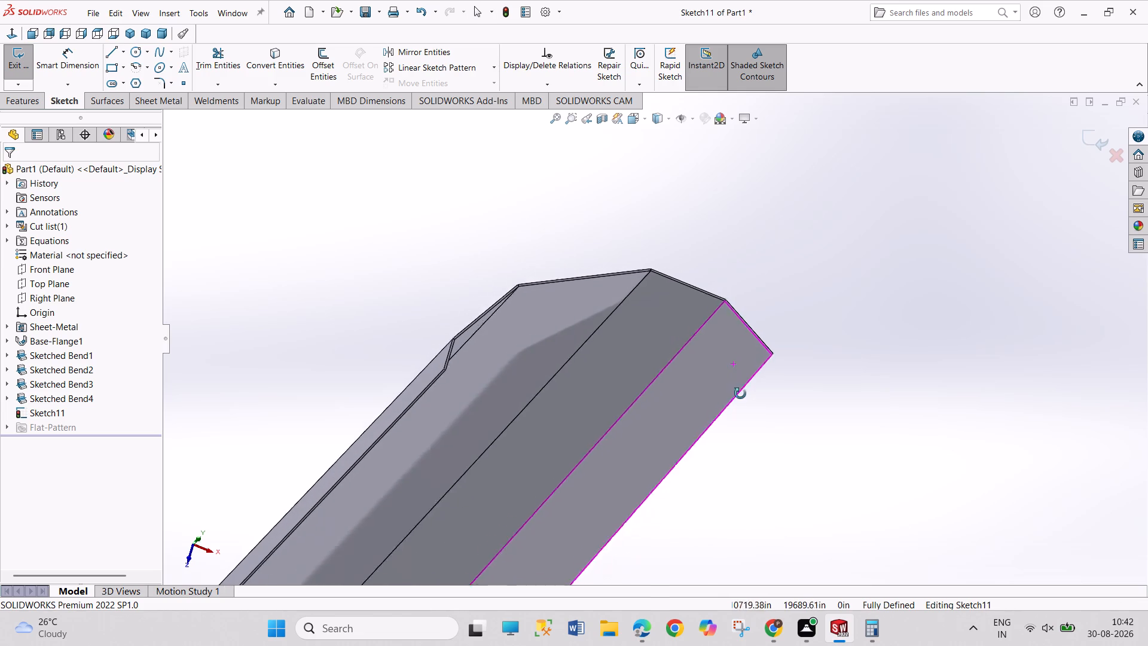
middle_drag(740, 394, 717, 444)
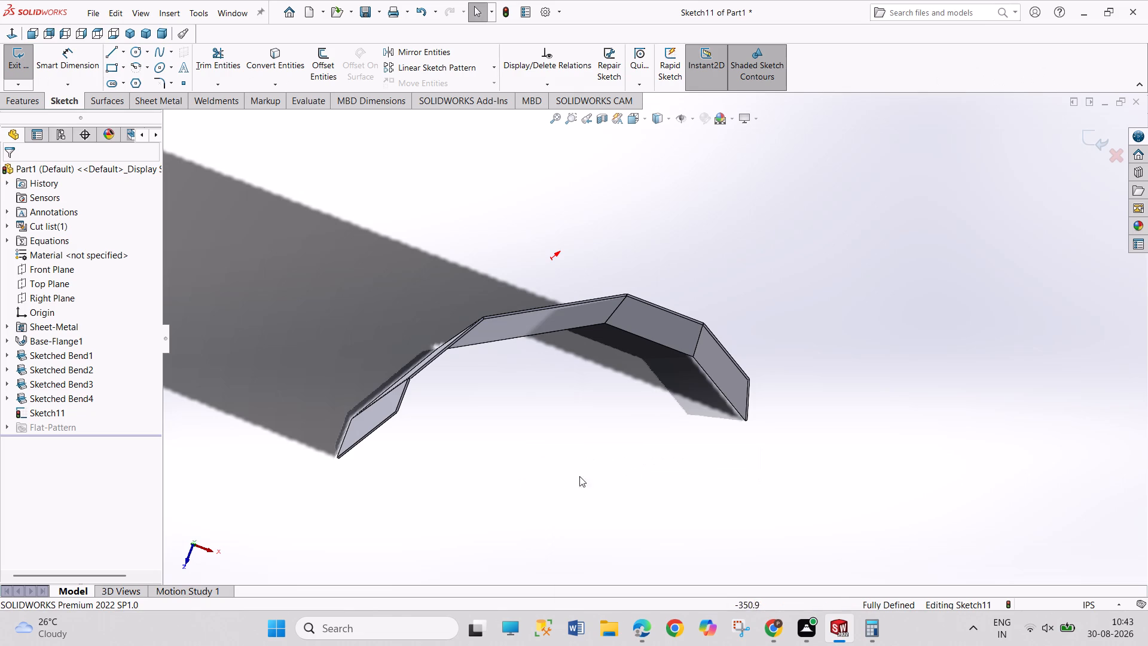
middle_drag(524, 489, 528, 387)
scroll(521, 489, up, 1)
scroll(570, 460, up, 6)
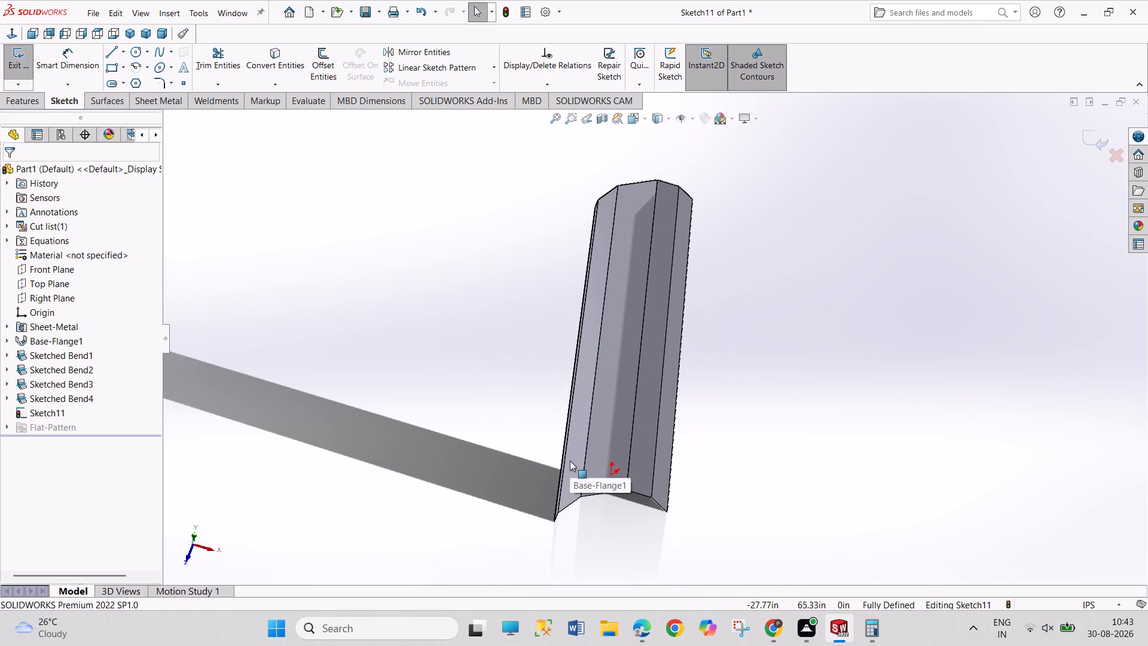
middle_drag(743, 419, 716, 409)
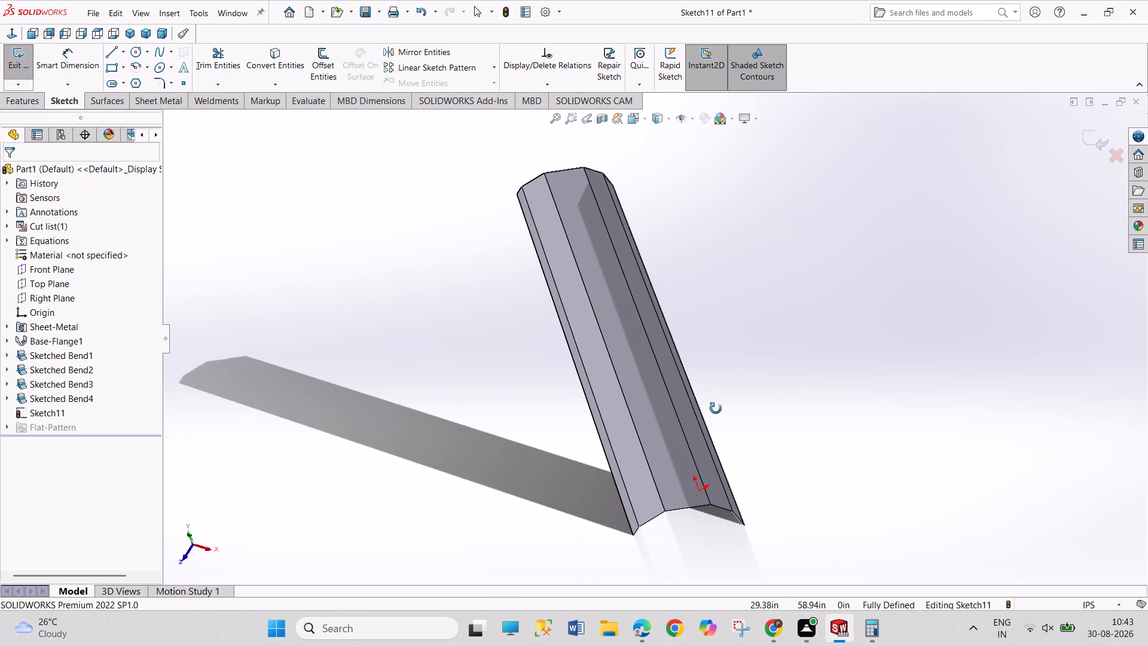
middle_drag(716, 409, 722, 425)
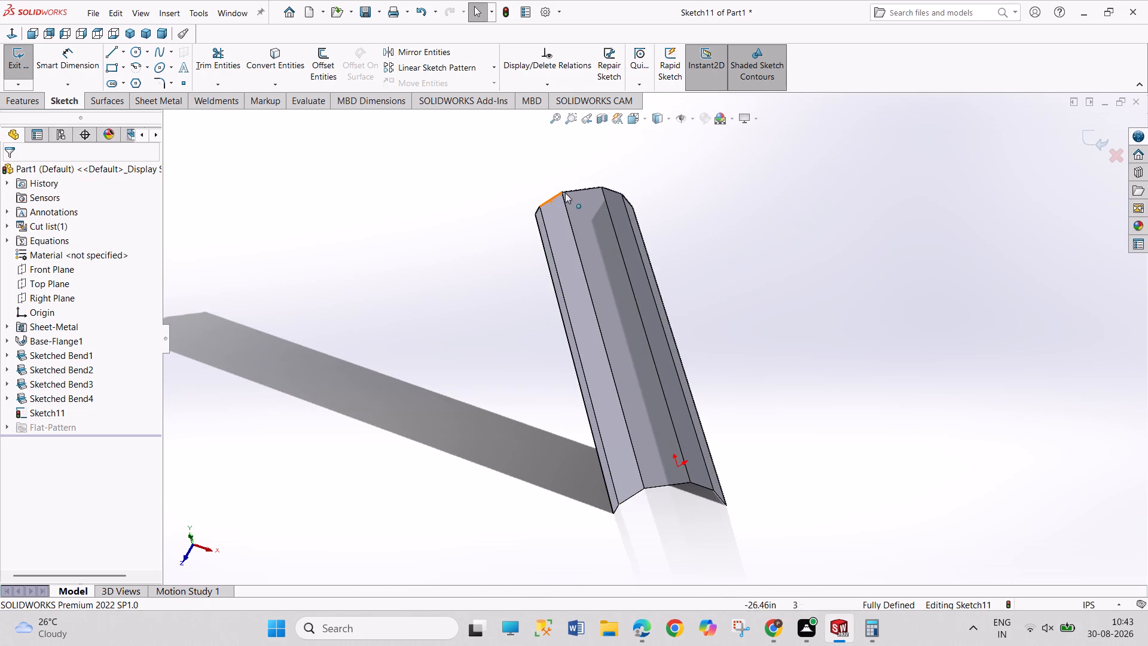
Exit the current sketch and start a new sketch on the second flat in from the edge opposite the origin.
click(581, 323)
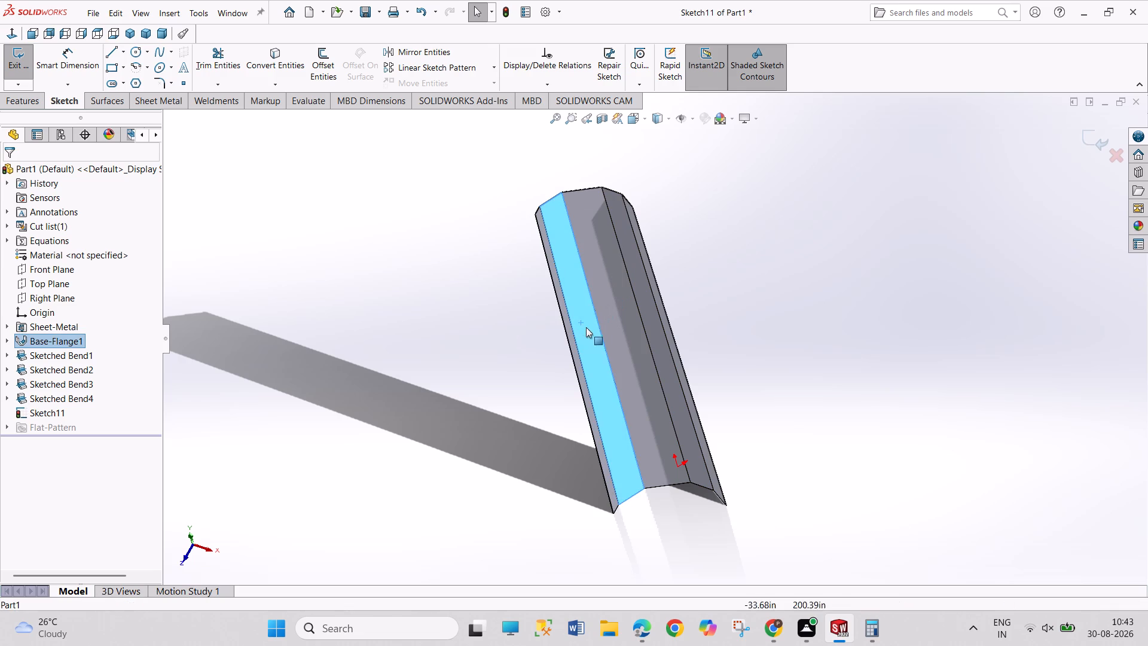
click(20, 59)
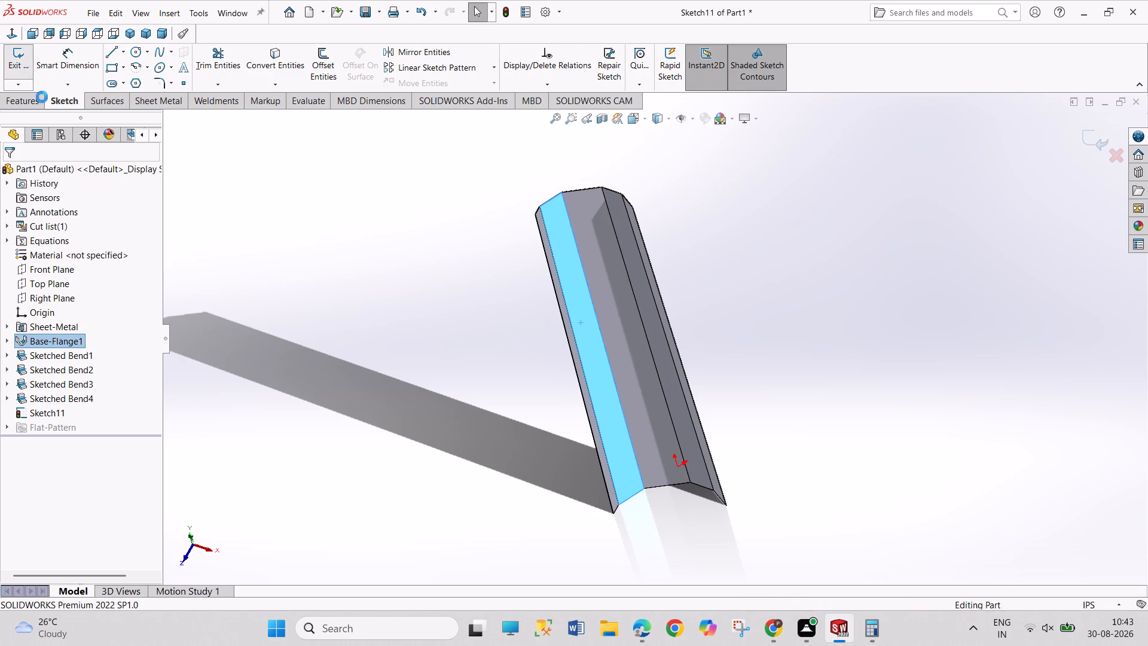
click(609, 386)
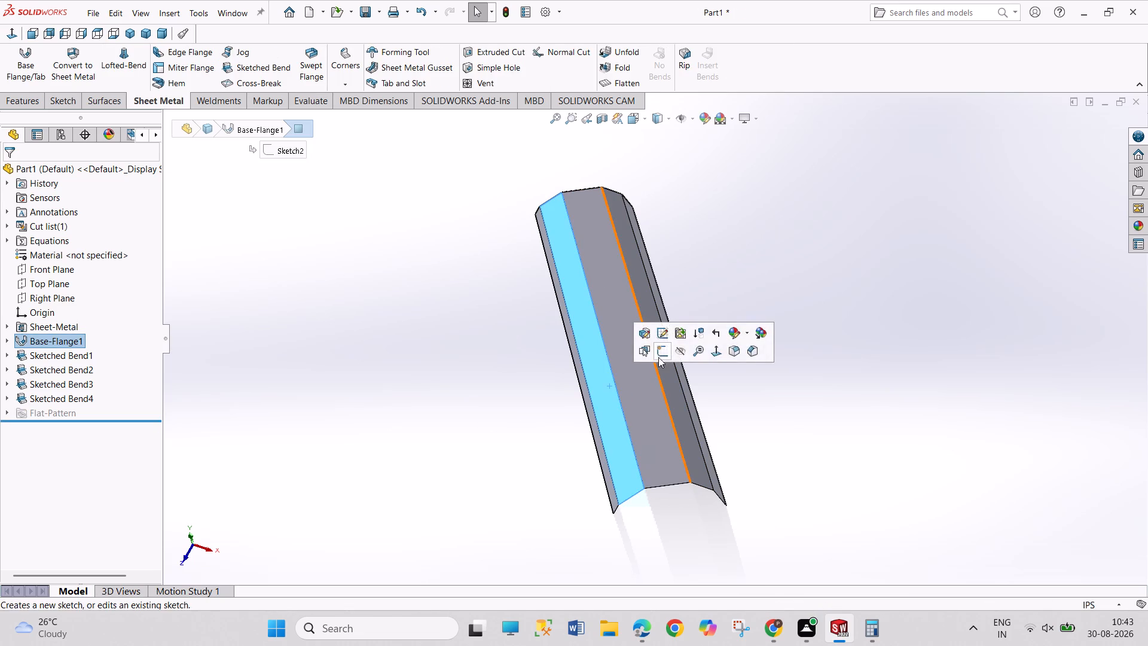
click(662, 355)
drag(710, 303, 725, 342)
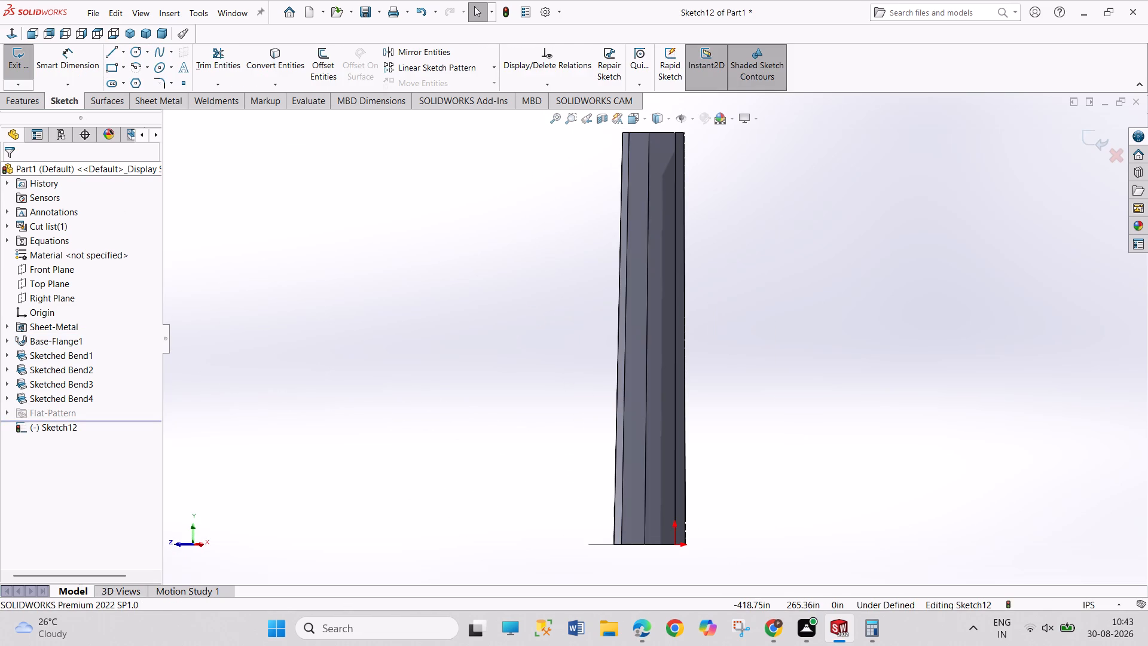
Sketch a lengthwise line about 342 in long from the flat's top edge to its bottom edge.
click(110, 49)
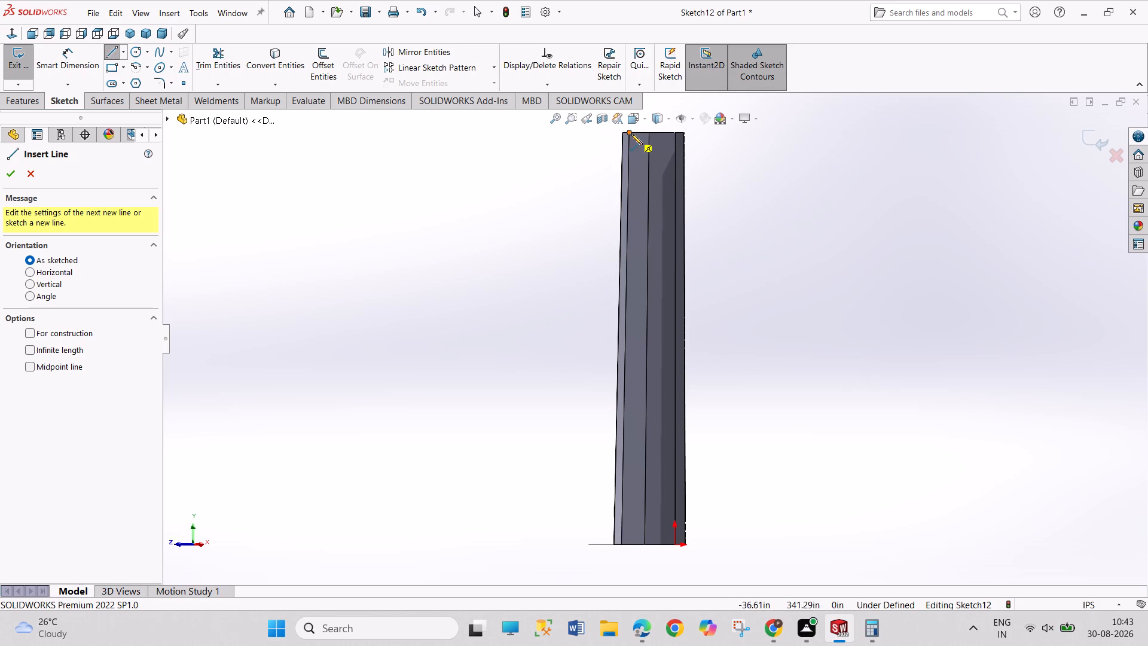
scroll(636, 138, down, 5)
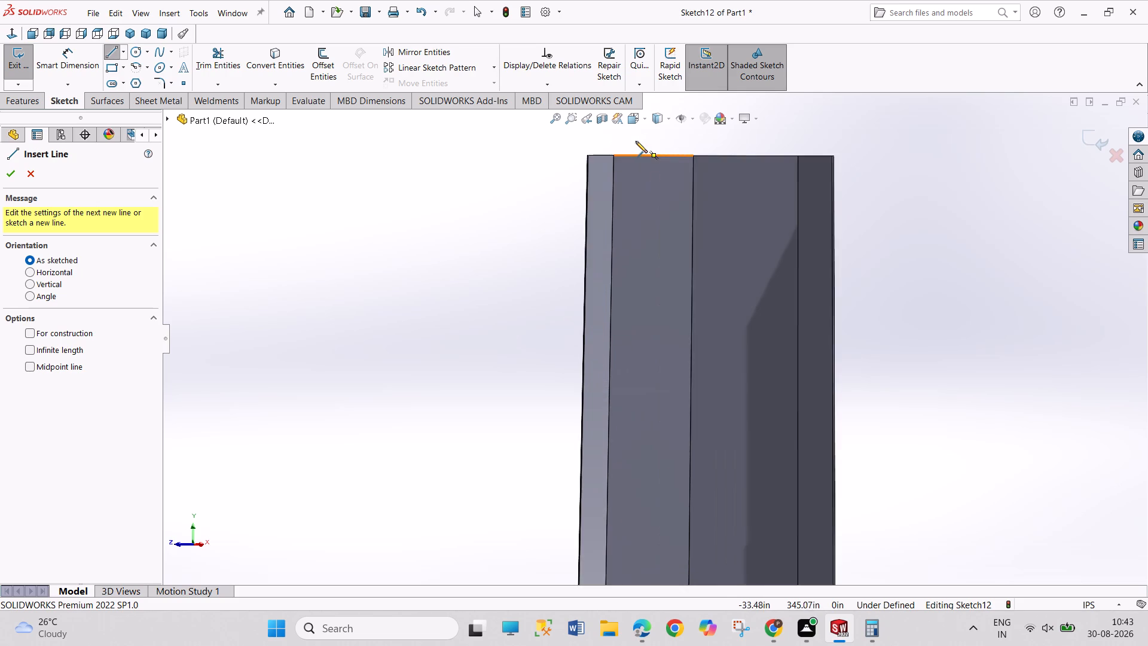
scroll(636, 145, down, 5)
click(659, 233)
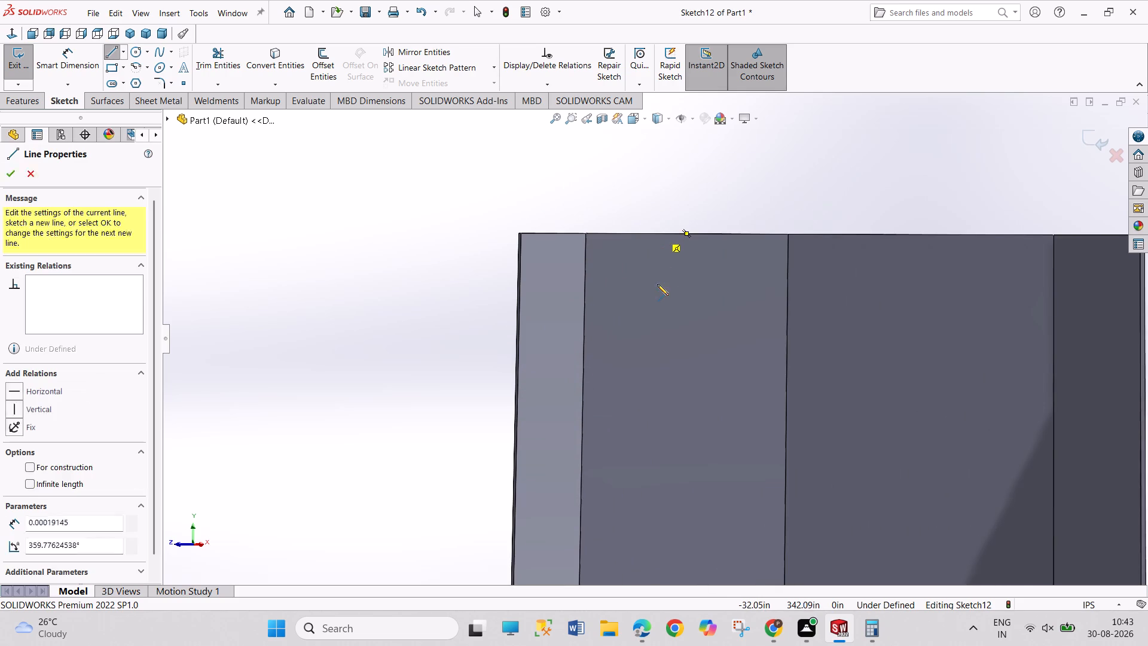
scroll(657, 284, up, 11)
scroll(636, 401, up, 6)
scroll(649, 415, down, 2)
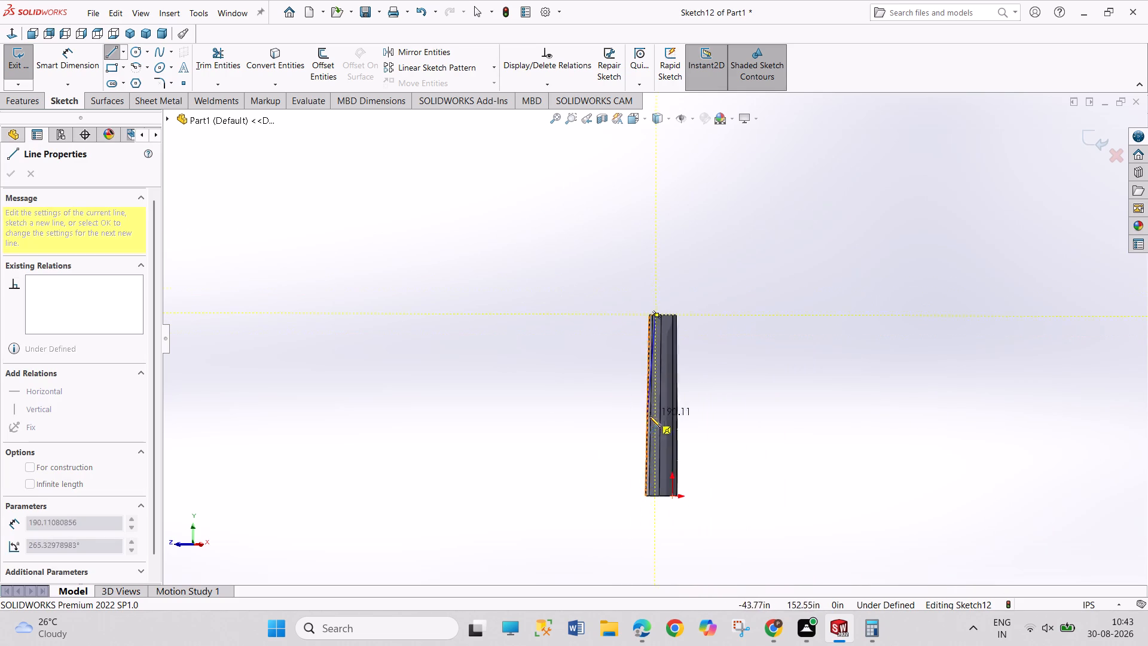
scroll(649, 416, down, 6)
scroll(664, 554, down, 2)
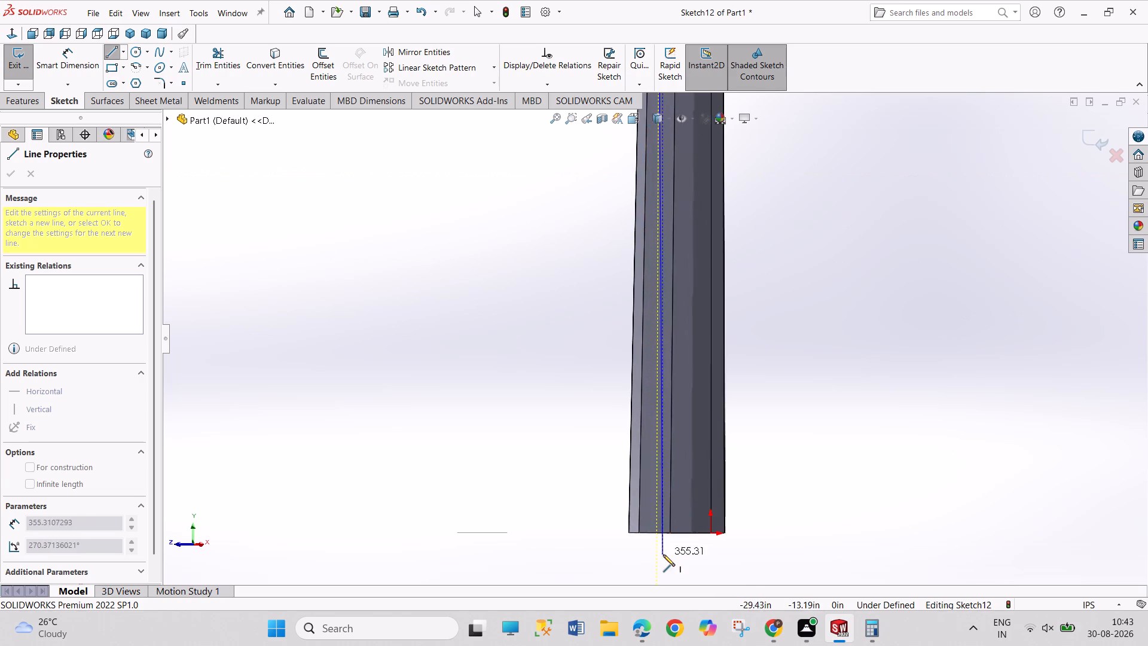
scroll(661, 538, down, 6)
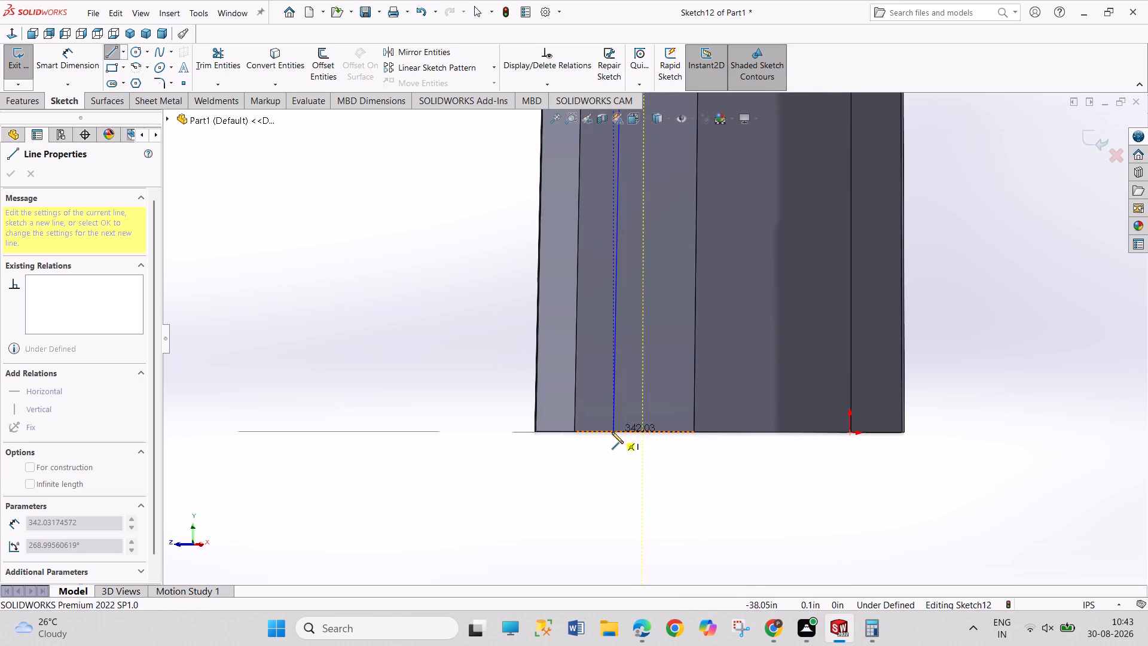
click(595, 431)
right_click(602, 463)
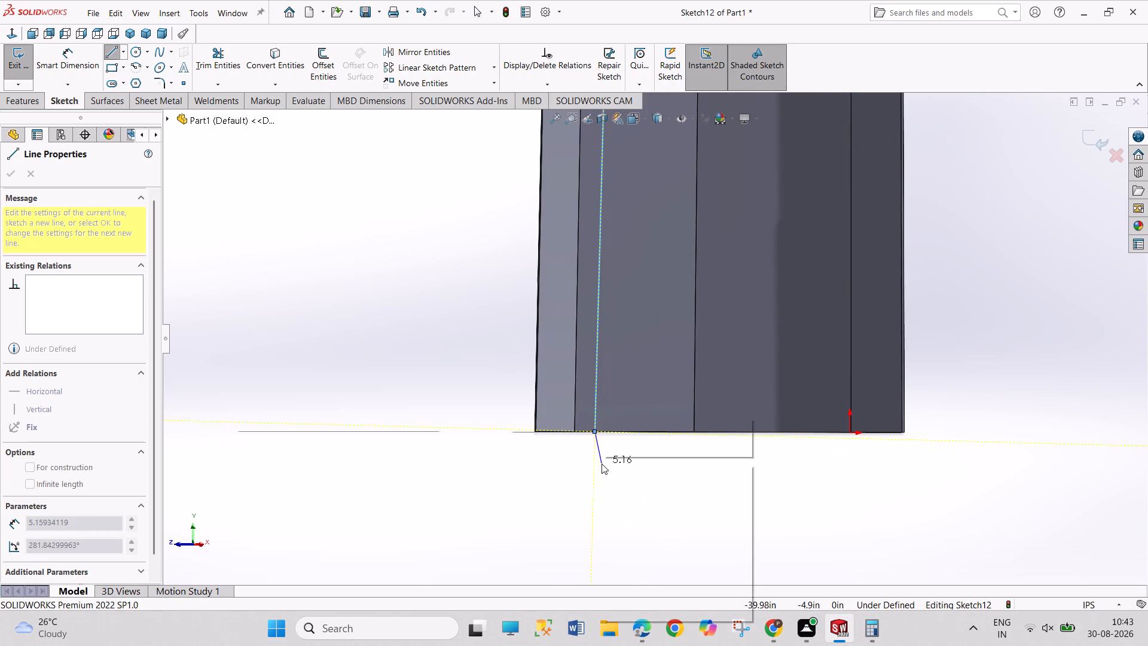
click(613, 473)
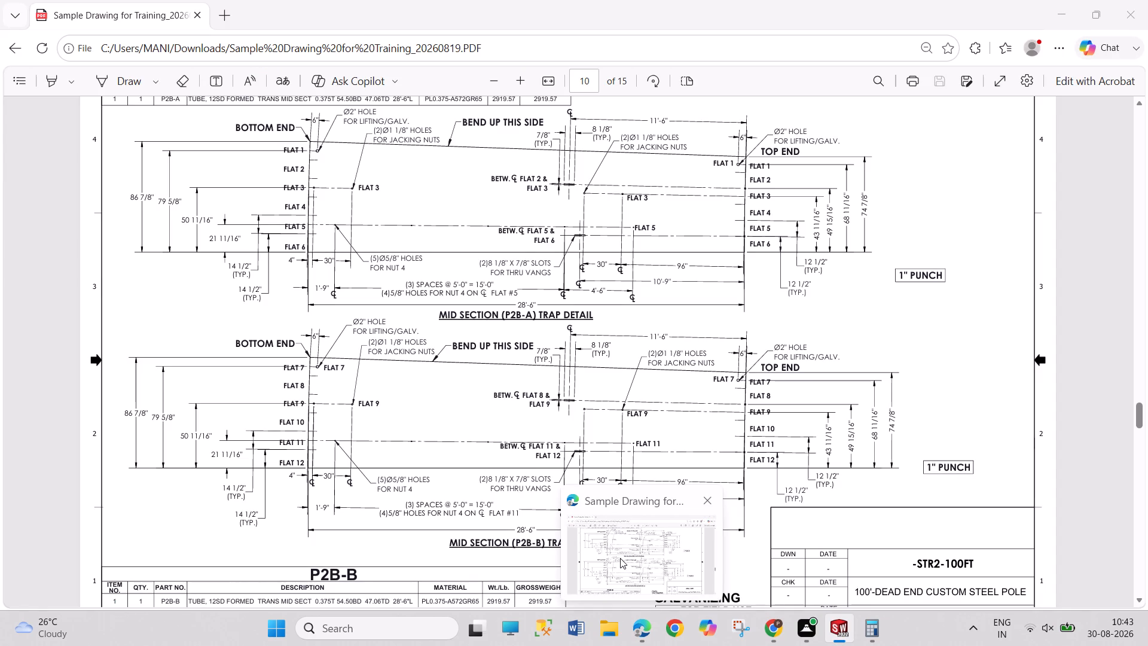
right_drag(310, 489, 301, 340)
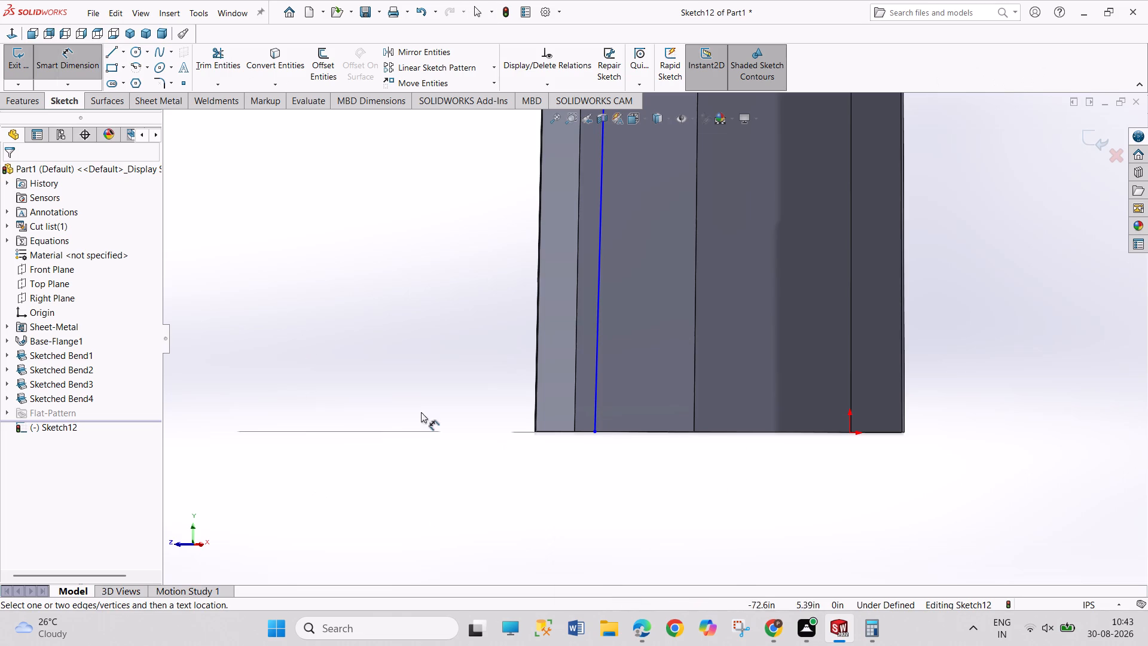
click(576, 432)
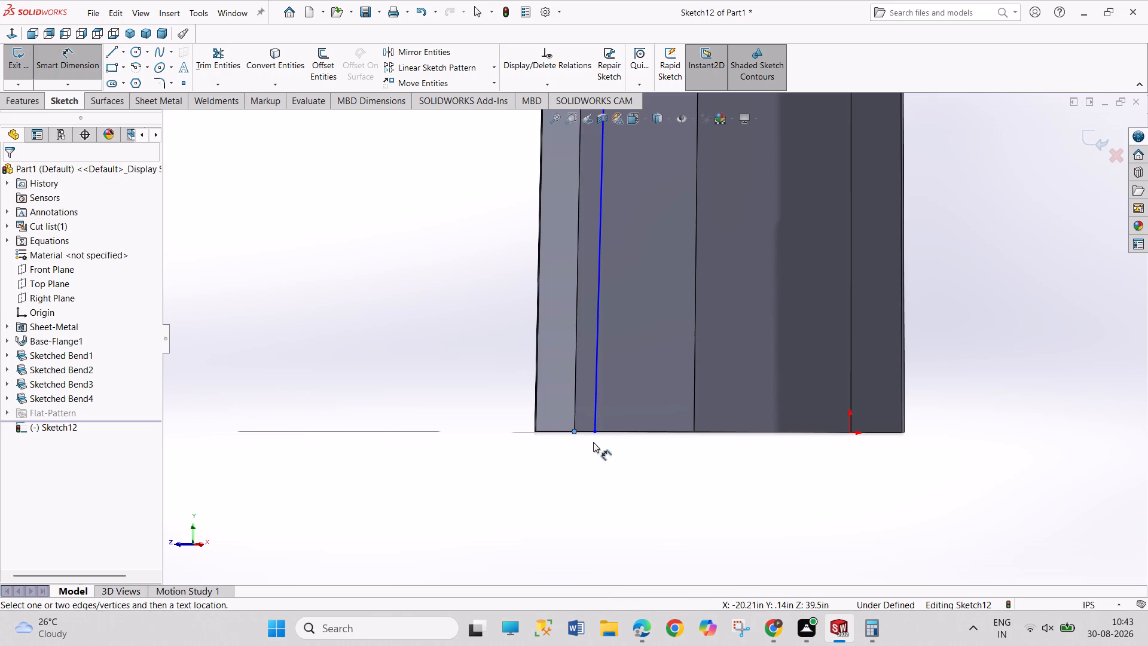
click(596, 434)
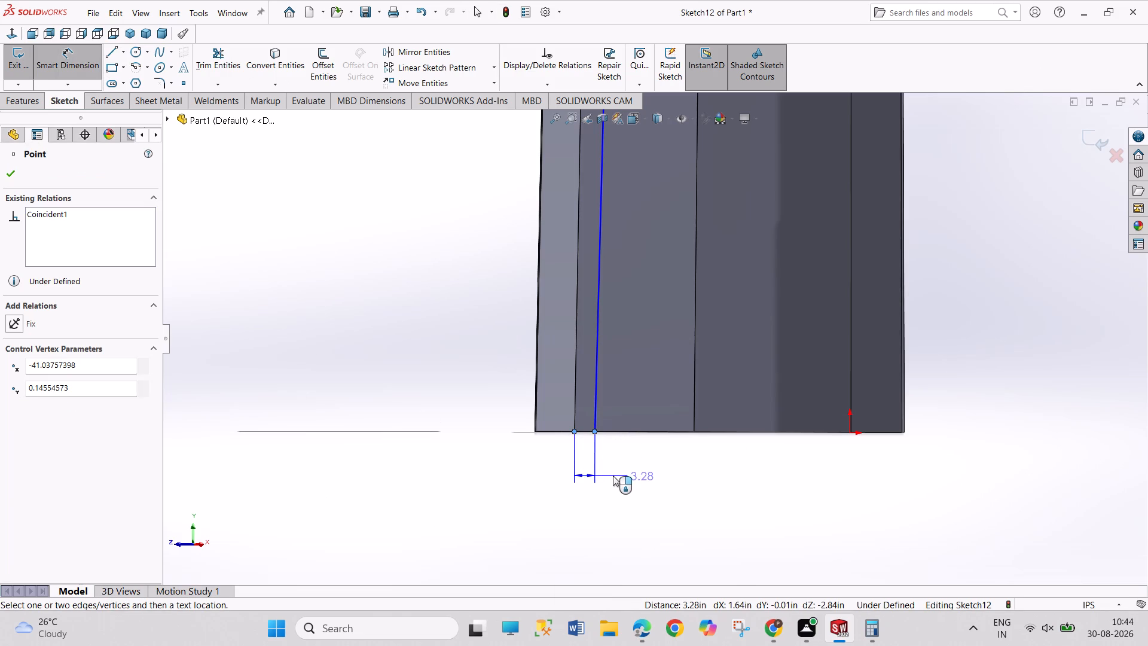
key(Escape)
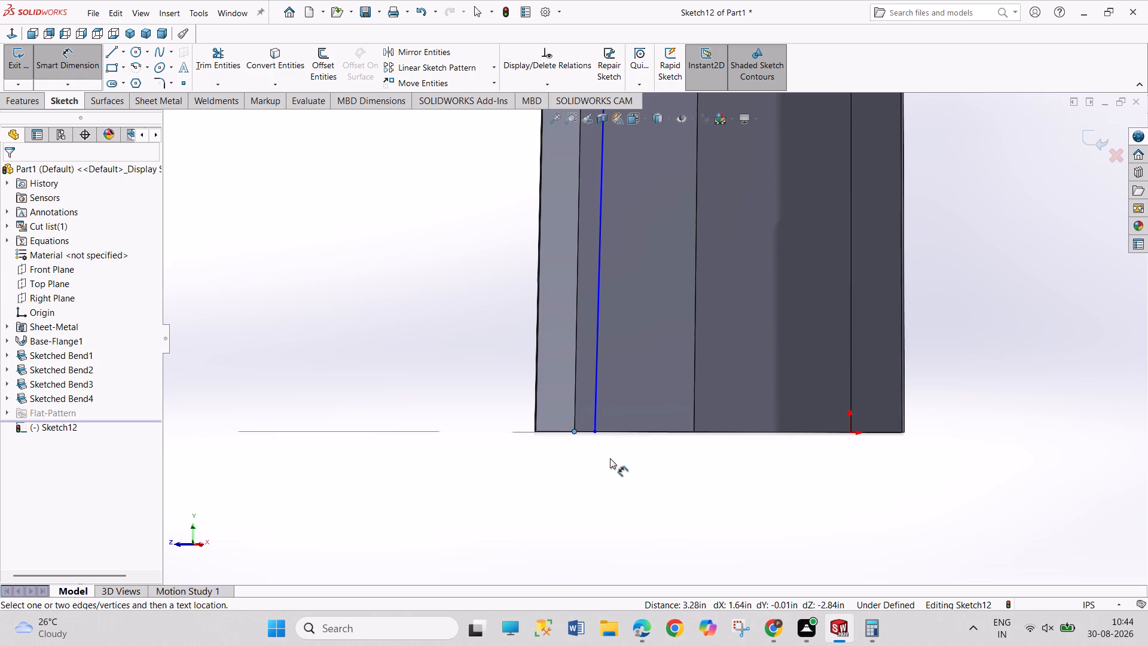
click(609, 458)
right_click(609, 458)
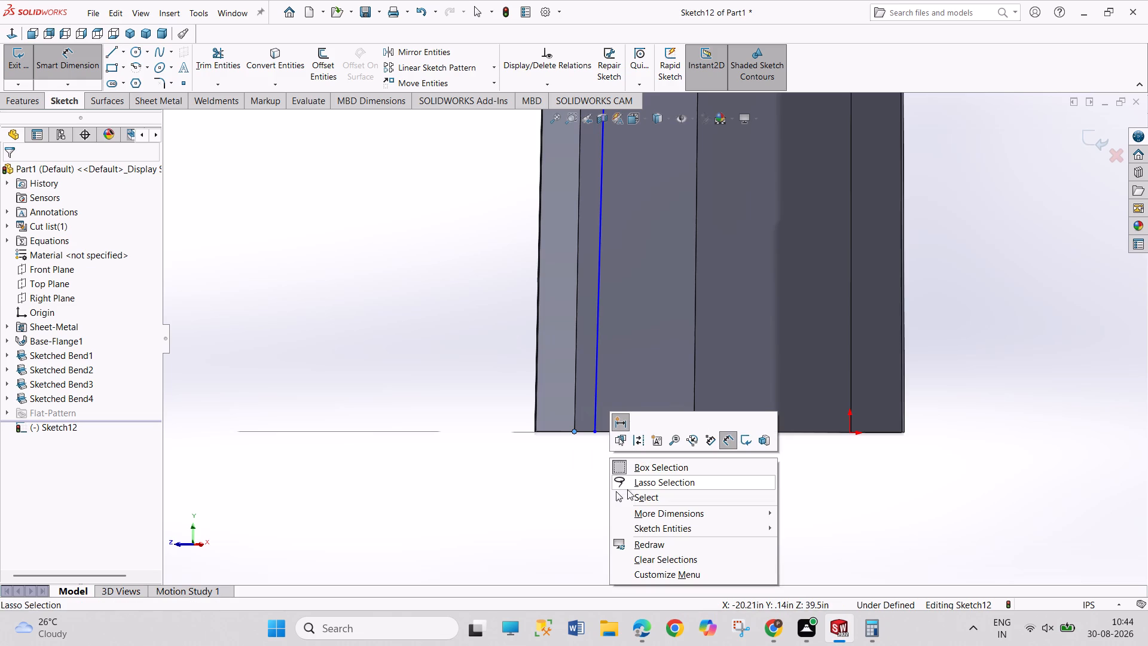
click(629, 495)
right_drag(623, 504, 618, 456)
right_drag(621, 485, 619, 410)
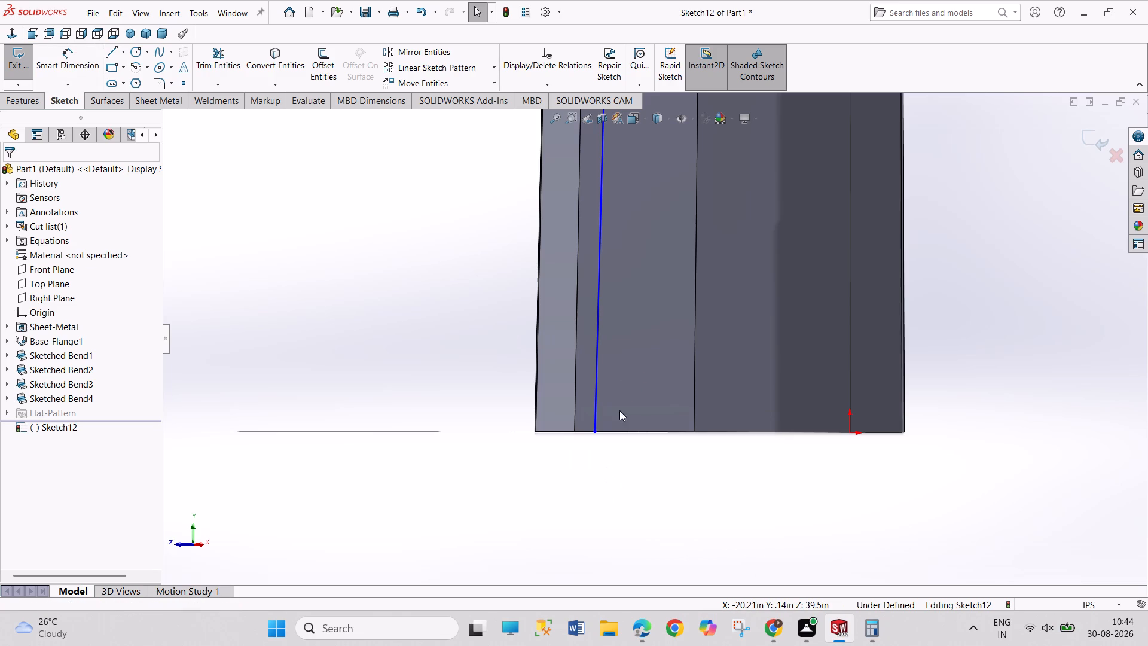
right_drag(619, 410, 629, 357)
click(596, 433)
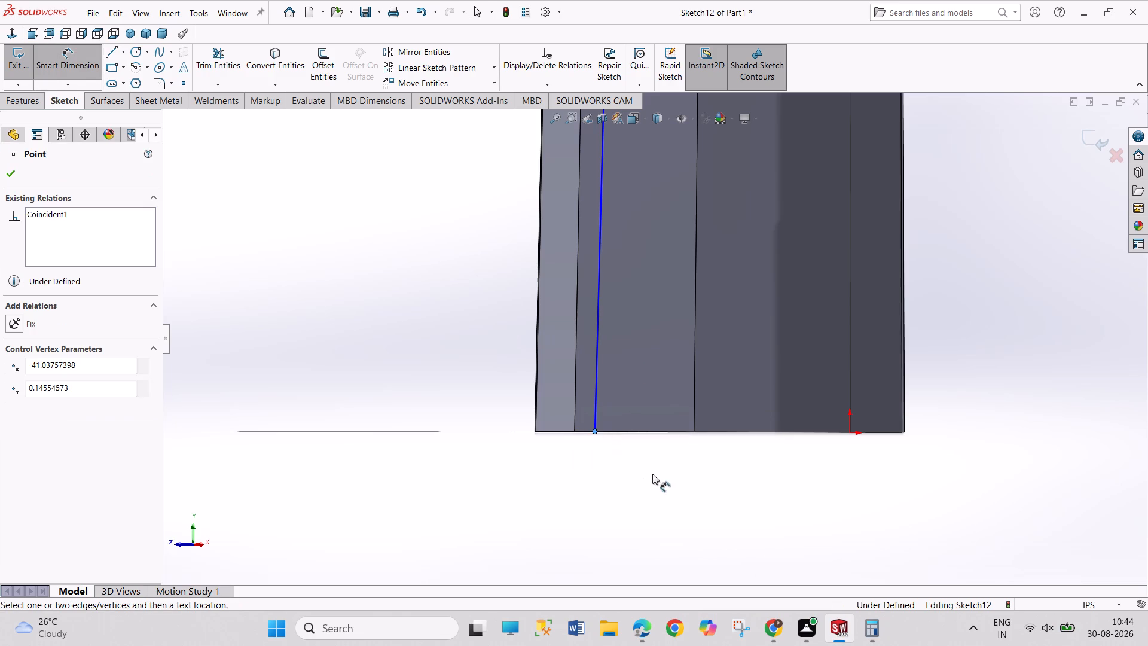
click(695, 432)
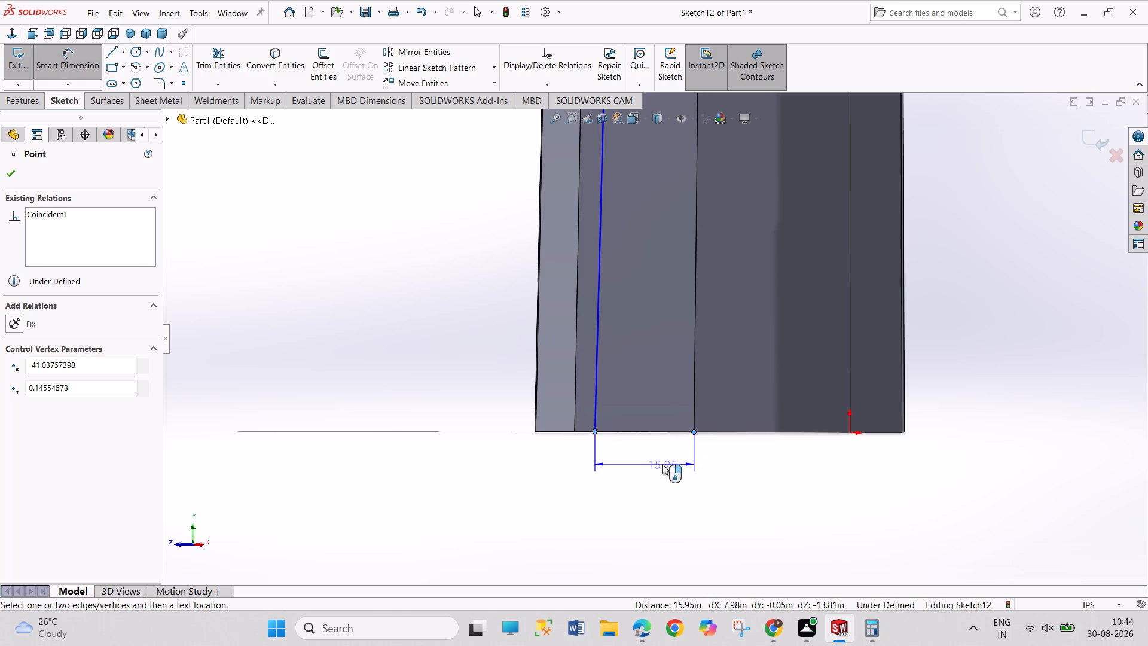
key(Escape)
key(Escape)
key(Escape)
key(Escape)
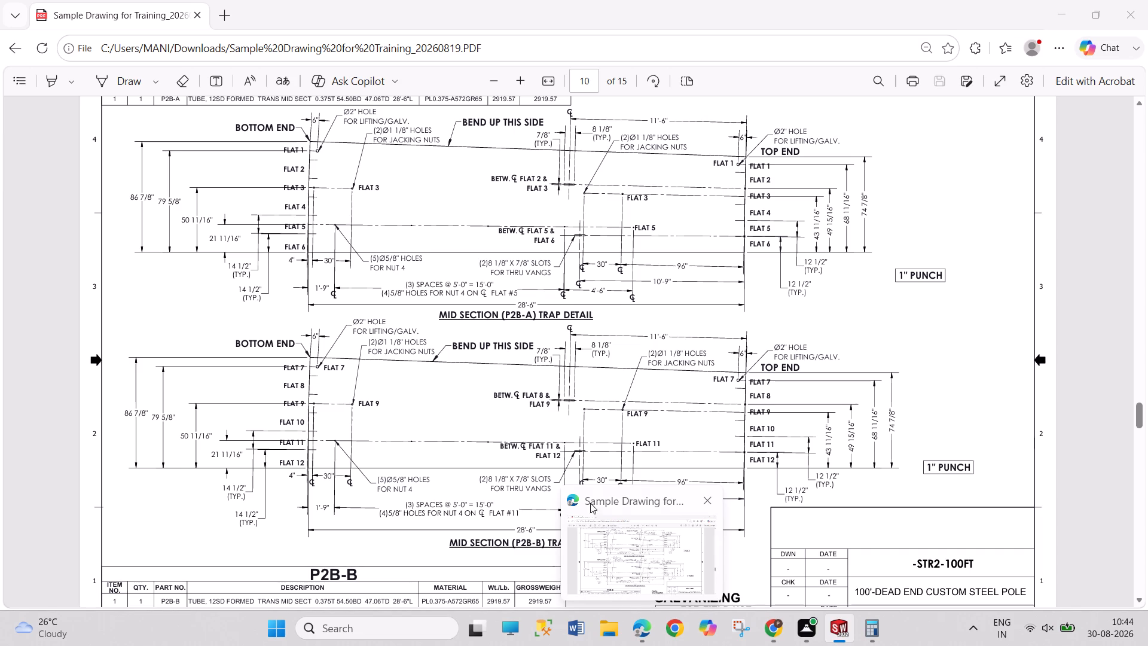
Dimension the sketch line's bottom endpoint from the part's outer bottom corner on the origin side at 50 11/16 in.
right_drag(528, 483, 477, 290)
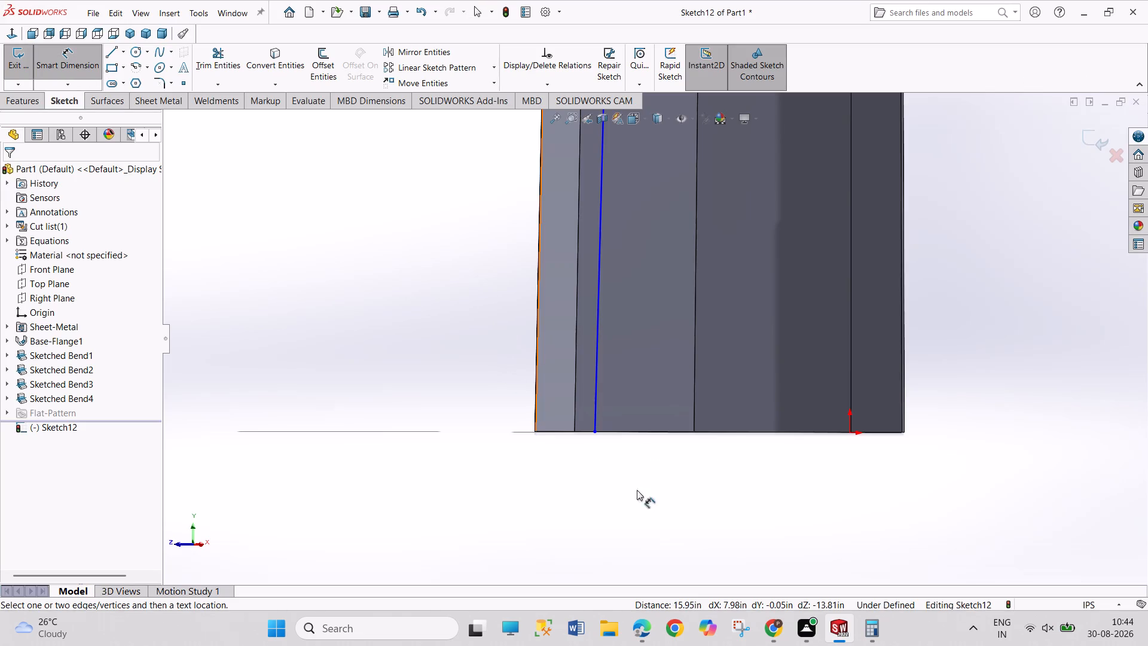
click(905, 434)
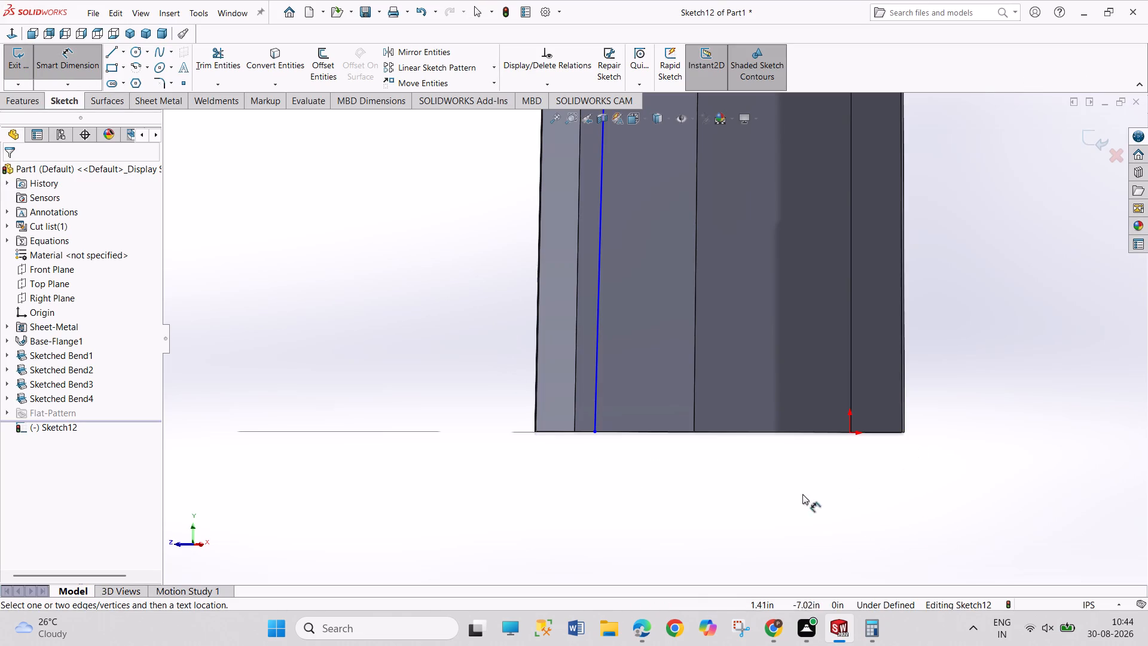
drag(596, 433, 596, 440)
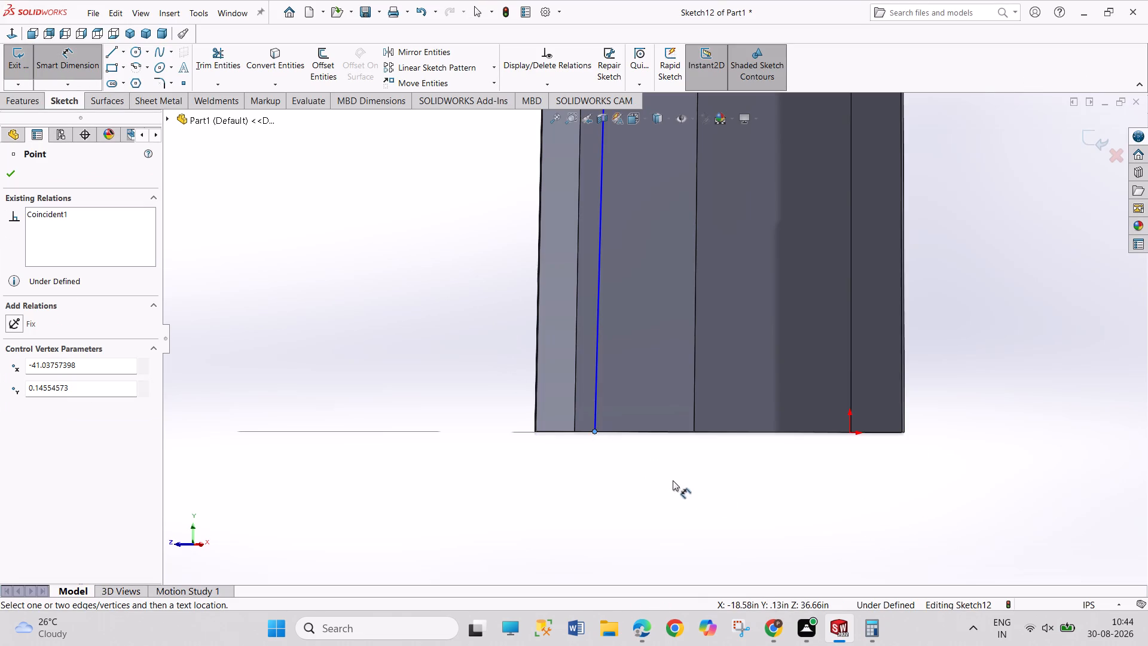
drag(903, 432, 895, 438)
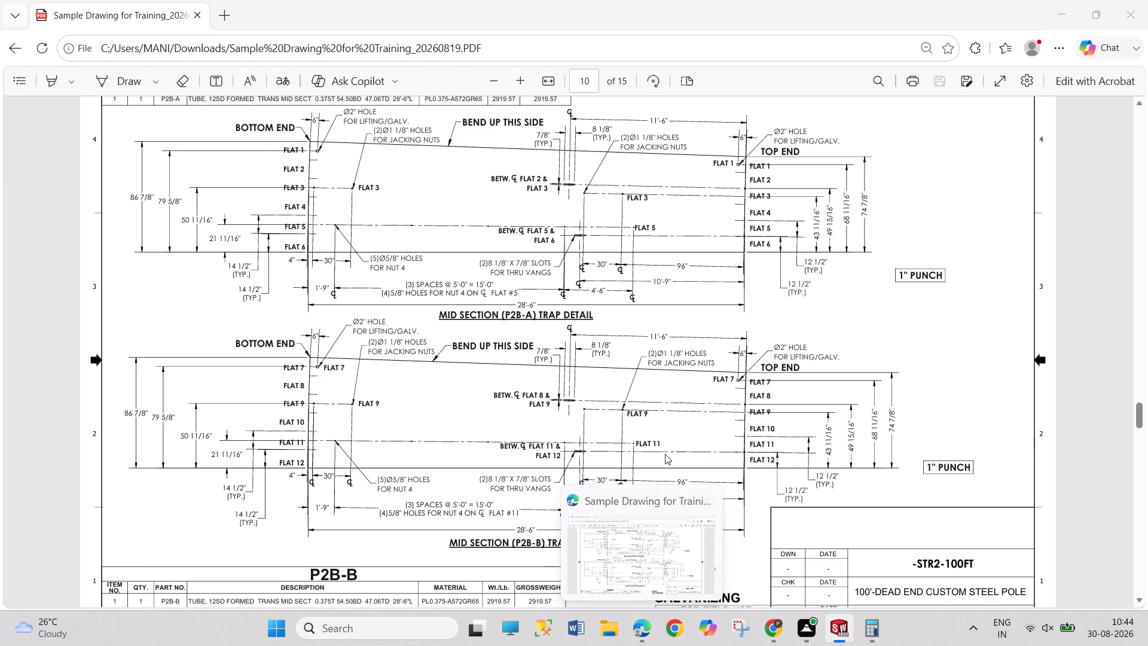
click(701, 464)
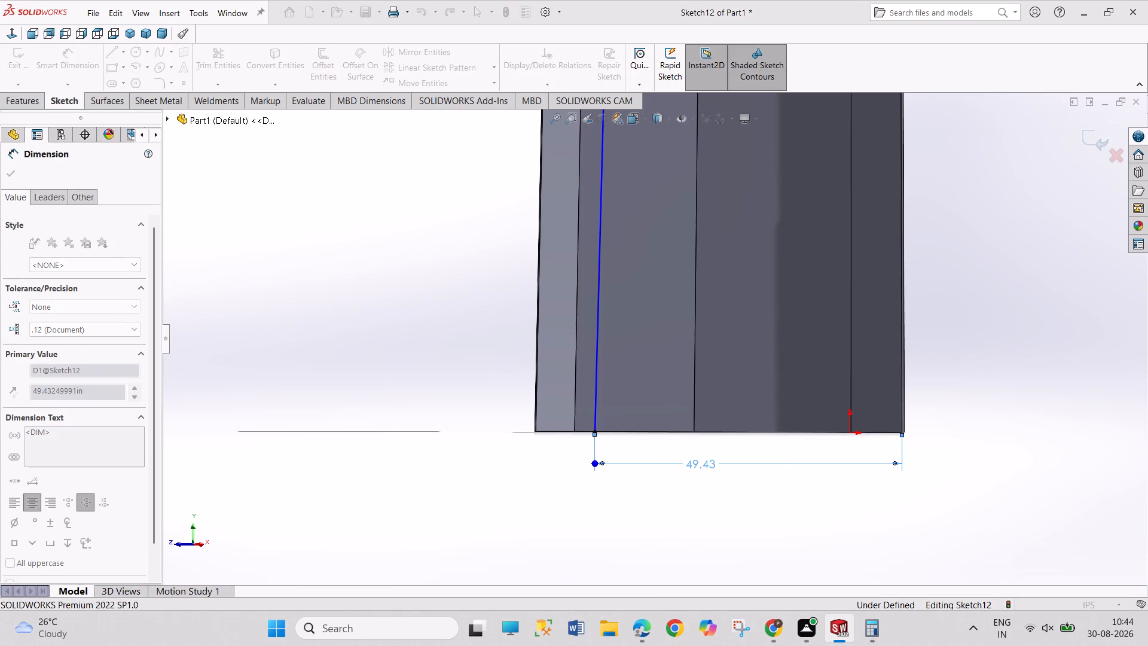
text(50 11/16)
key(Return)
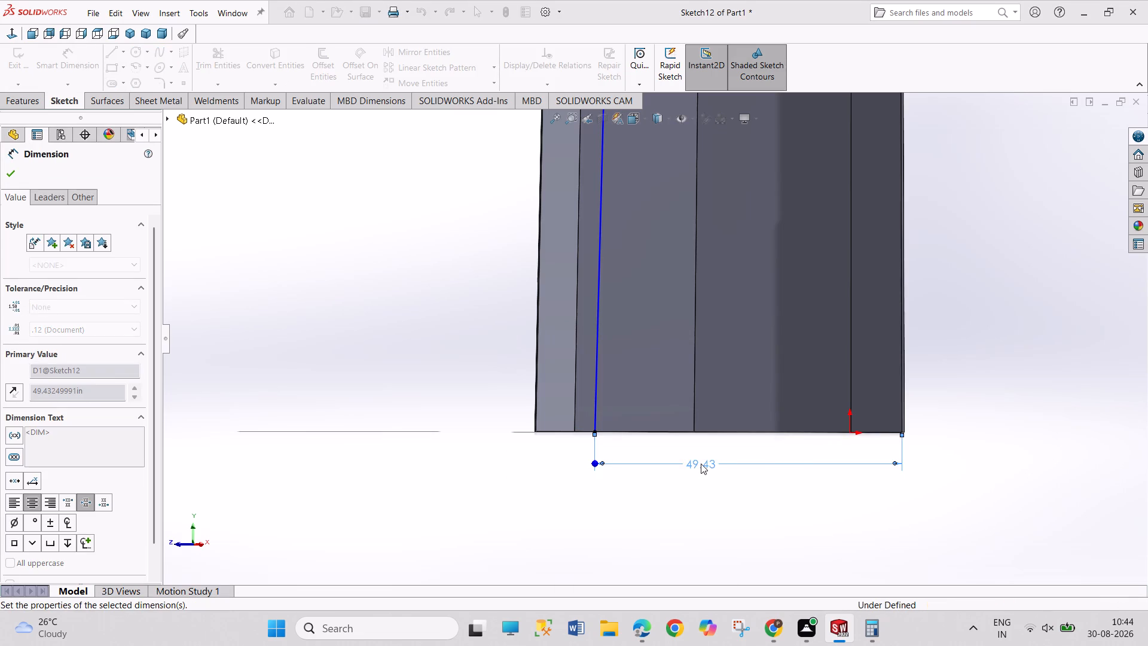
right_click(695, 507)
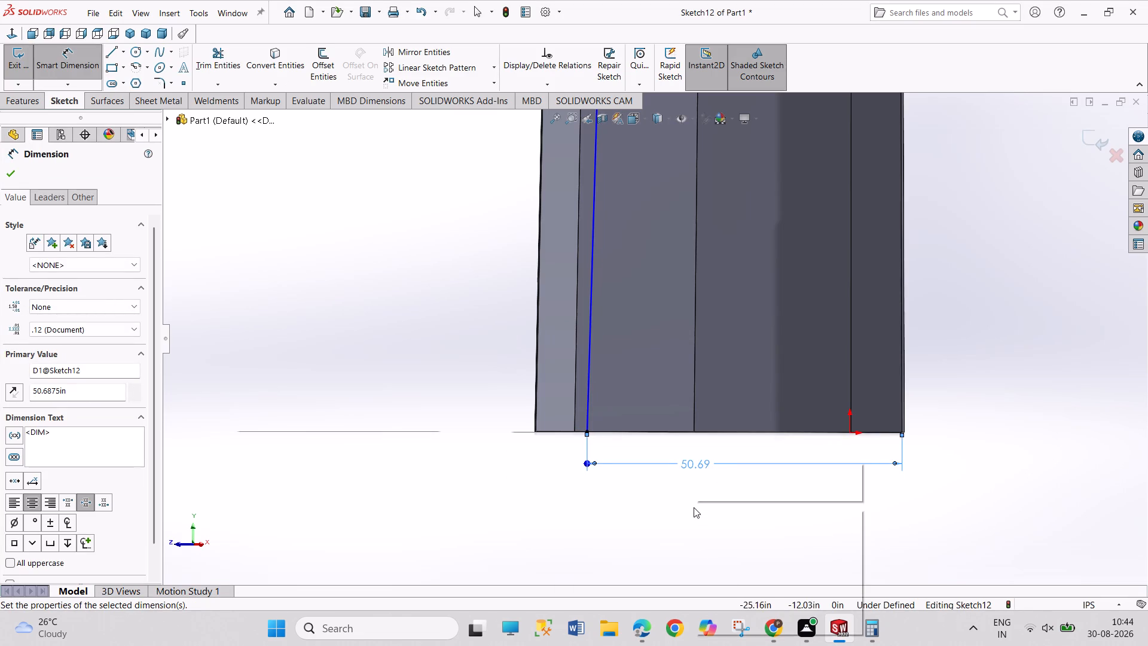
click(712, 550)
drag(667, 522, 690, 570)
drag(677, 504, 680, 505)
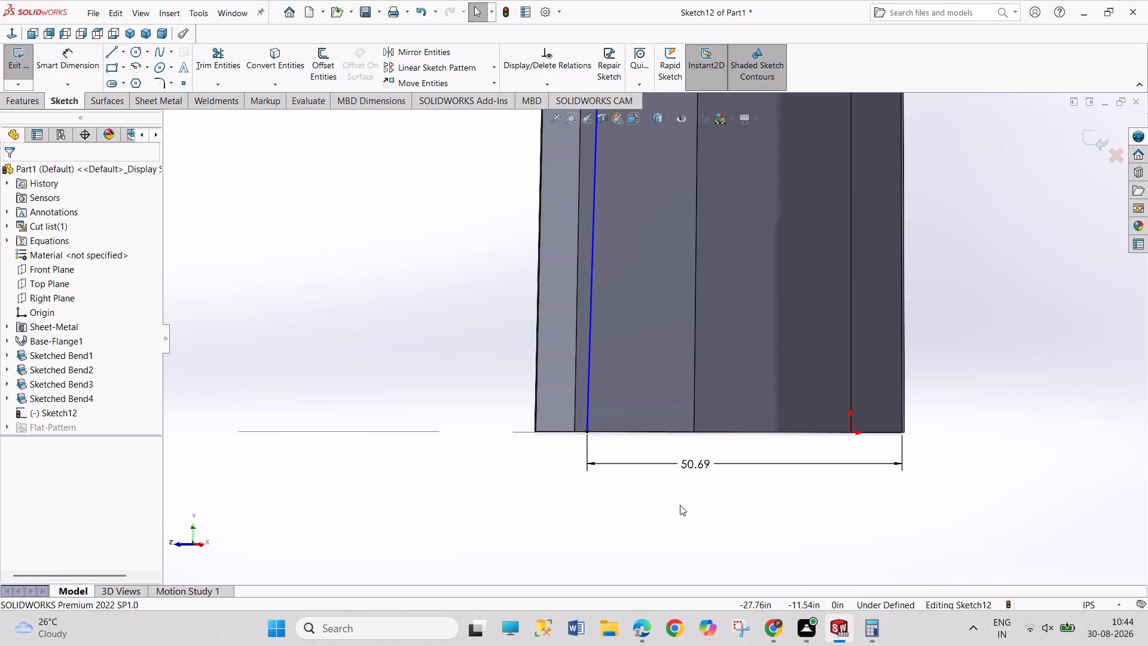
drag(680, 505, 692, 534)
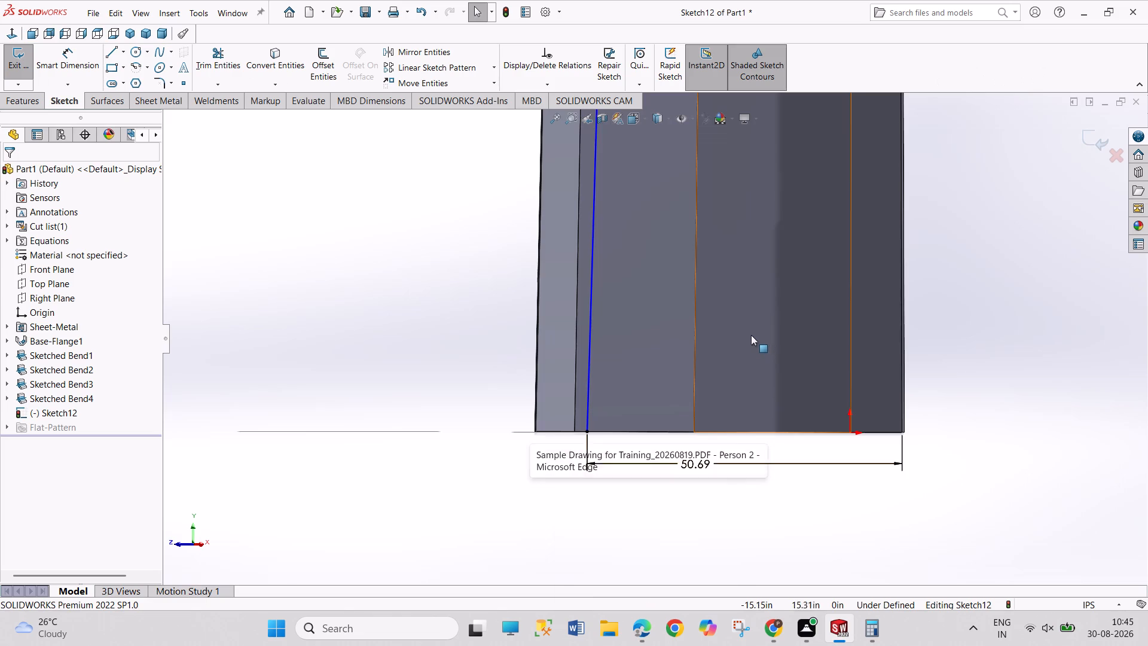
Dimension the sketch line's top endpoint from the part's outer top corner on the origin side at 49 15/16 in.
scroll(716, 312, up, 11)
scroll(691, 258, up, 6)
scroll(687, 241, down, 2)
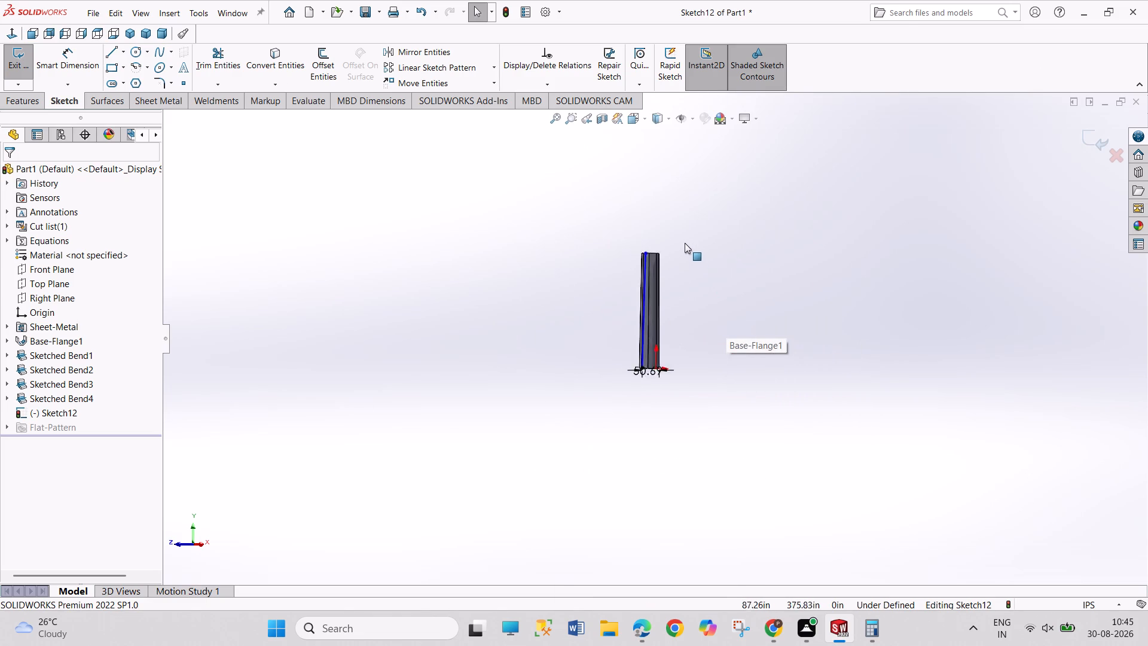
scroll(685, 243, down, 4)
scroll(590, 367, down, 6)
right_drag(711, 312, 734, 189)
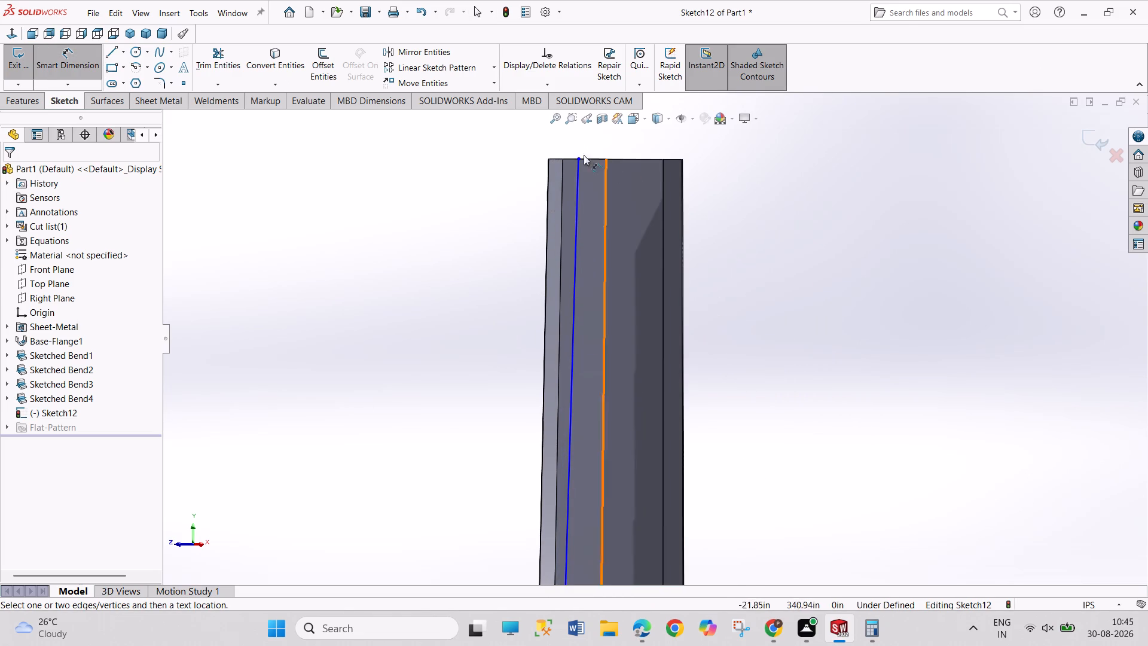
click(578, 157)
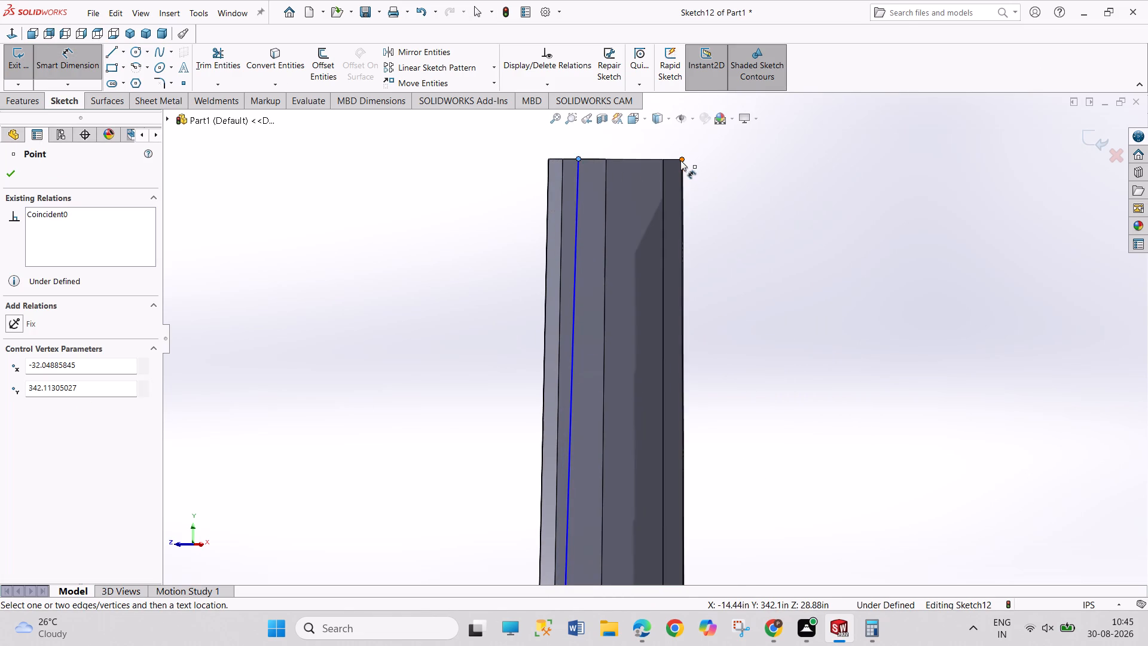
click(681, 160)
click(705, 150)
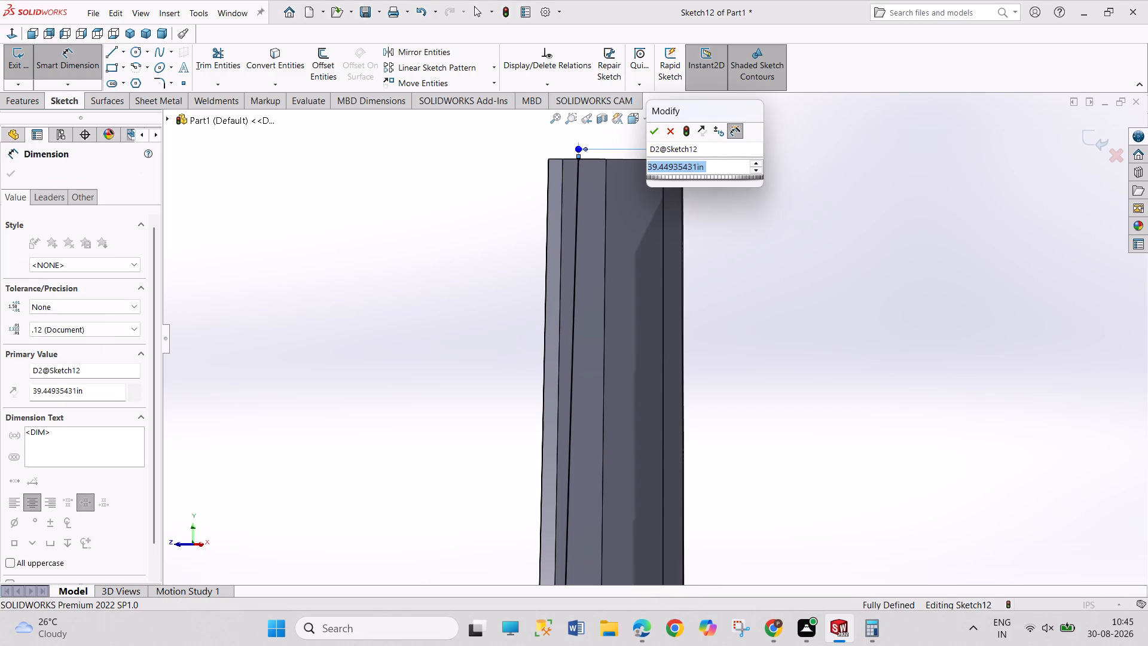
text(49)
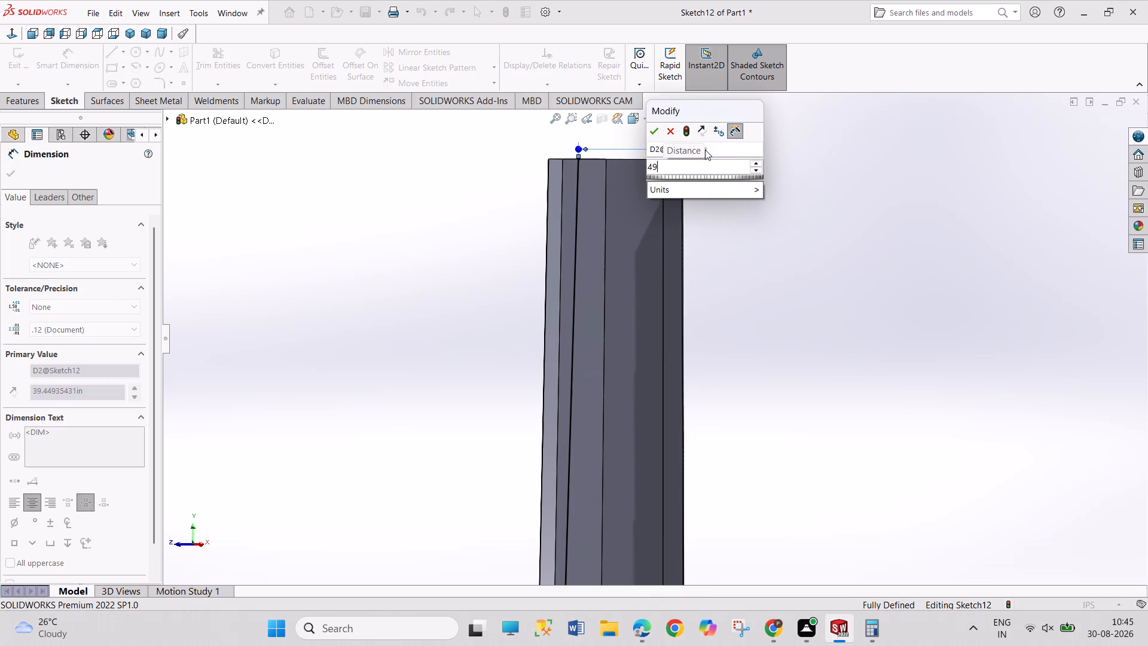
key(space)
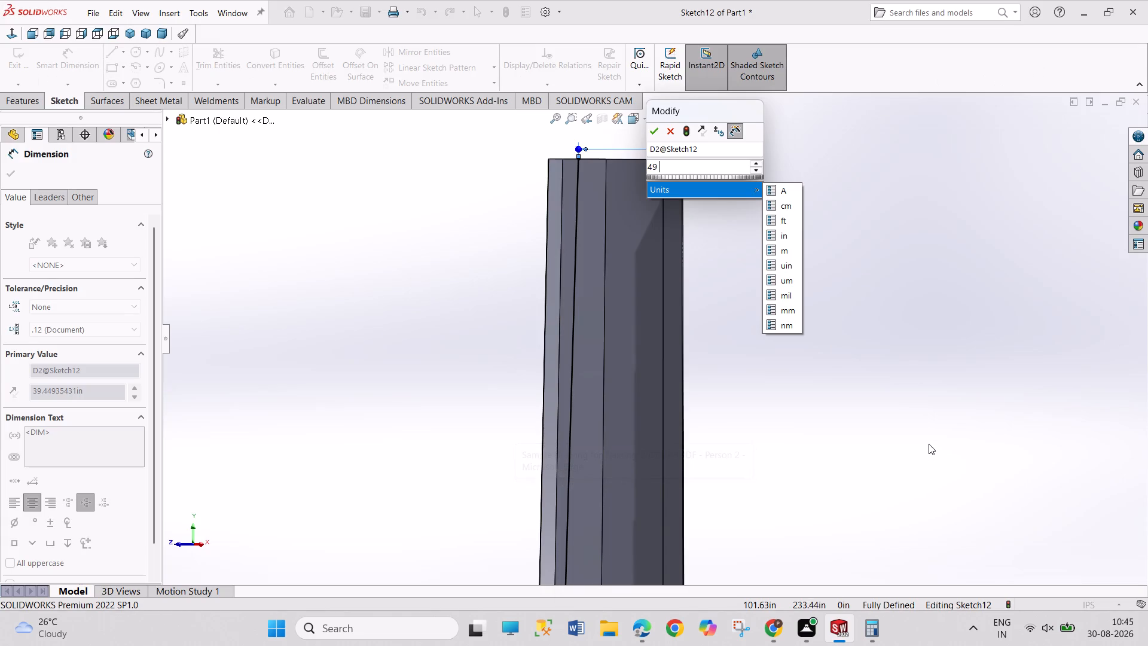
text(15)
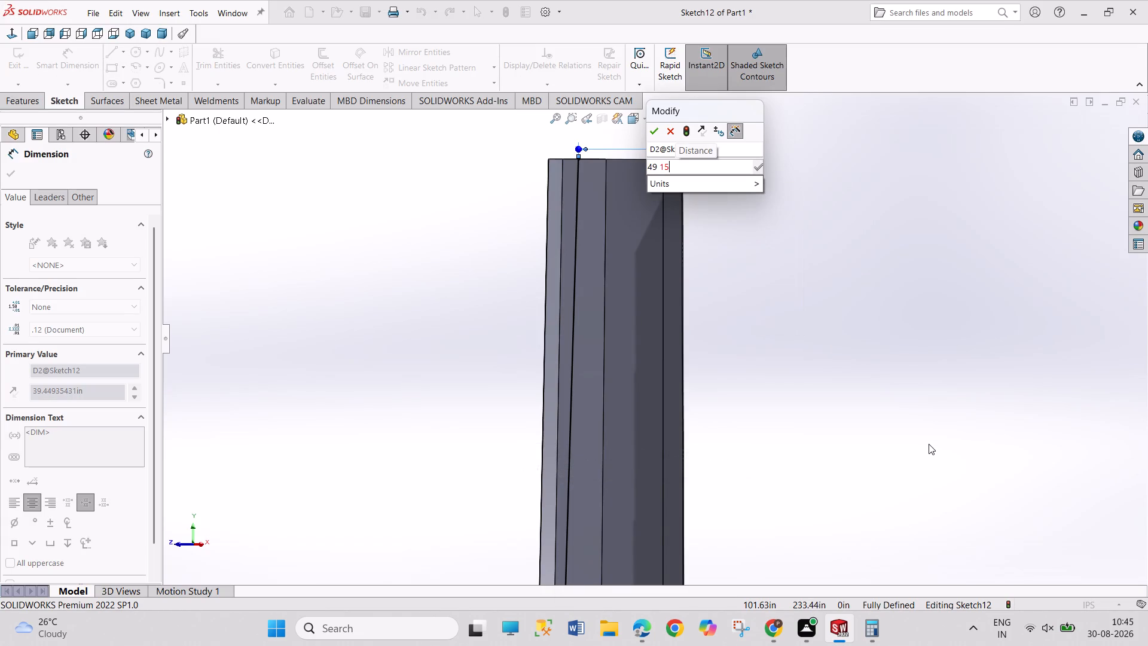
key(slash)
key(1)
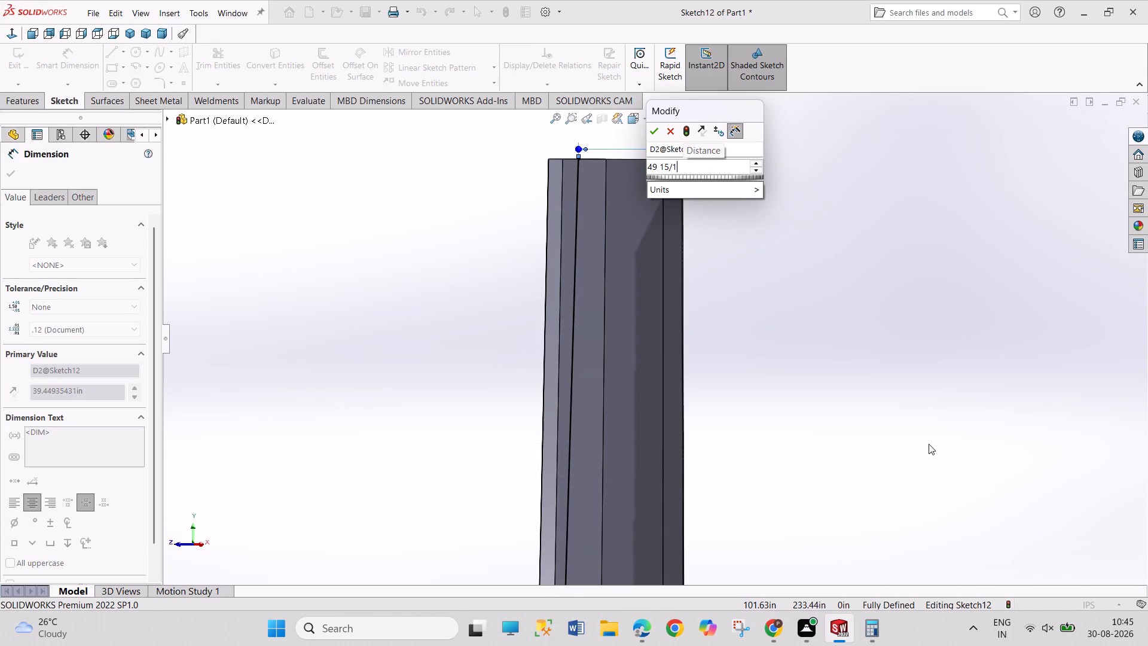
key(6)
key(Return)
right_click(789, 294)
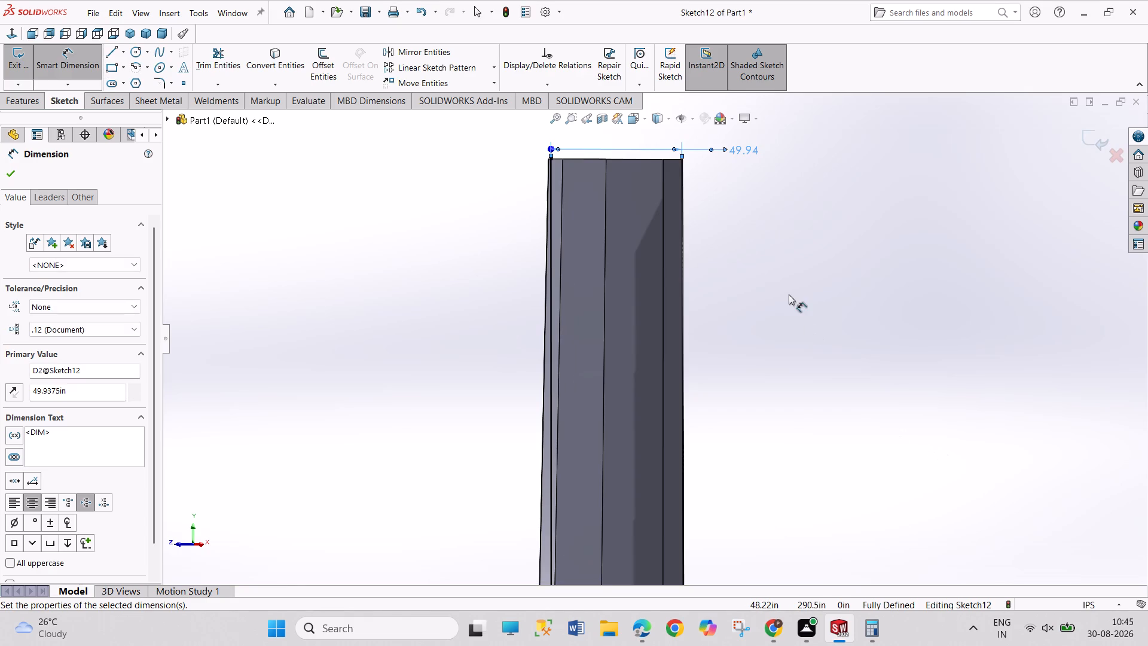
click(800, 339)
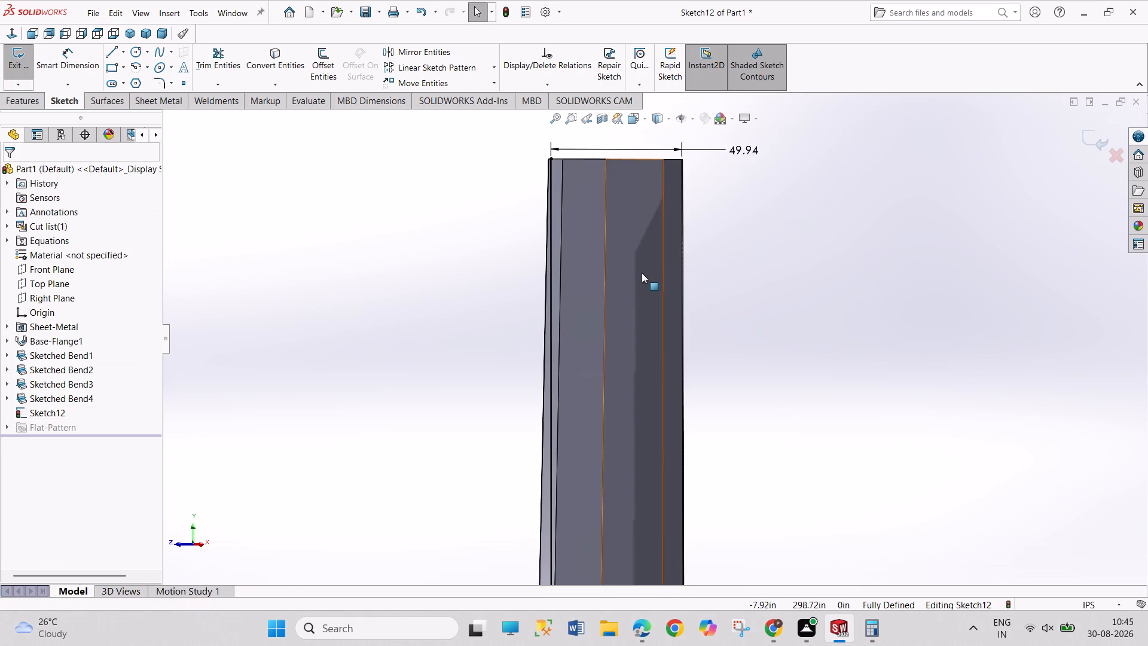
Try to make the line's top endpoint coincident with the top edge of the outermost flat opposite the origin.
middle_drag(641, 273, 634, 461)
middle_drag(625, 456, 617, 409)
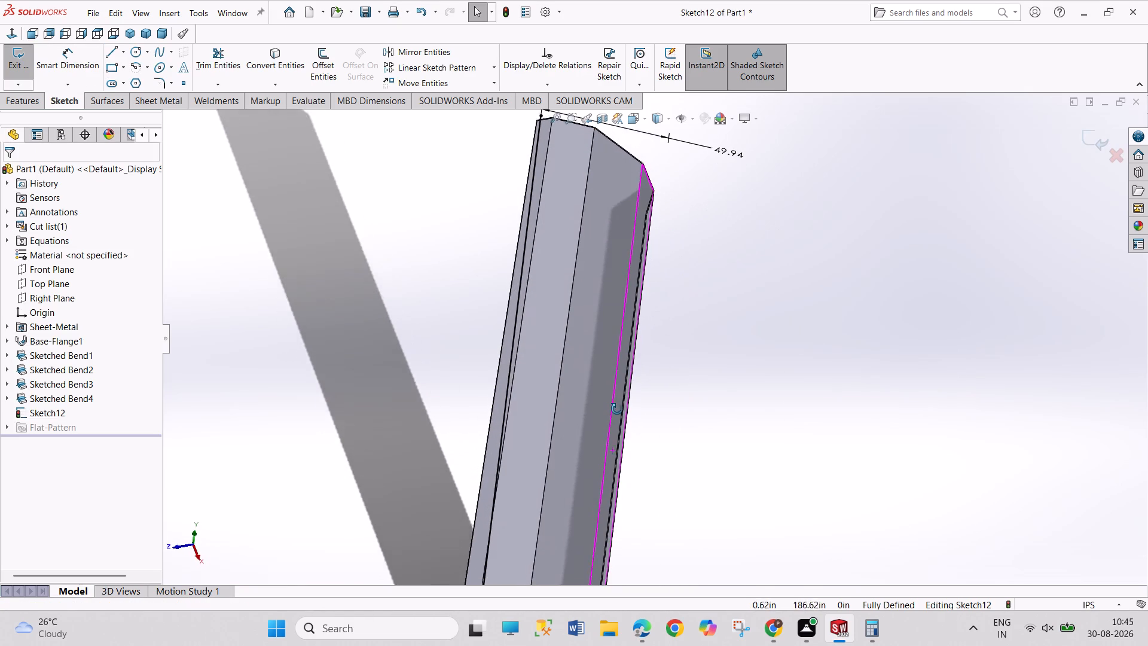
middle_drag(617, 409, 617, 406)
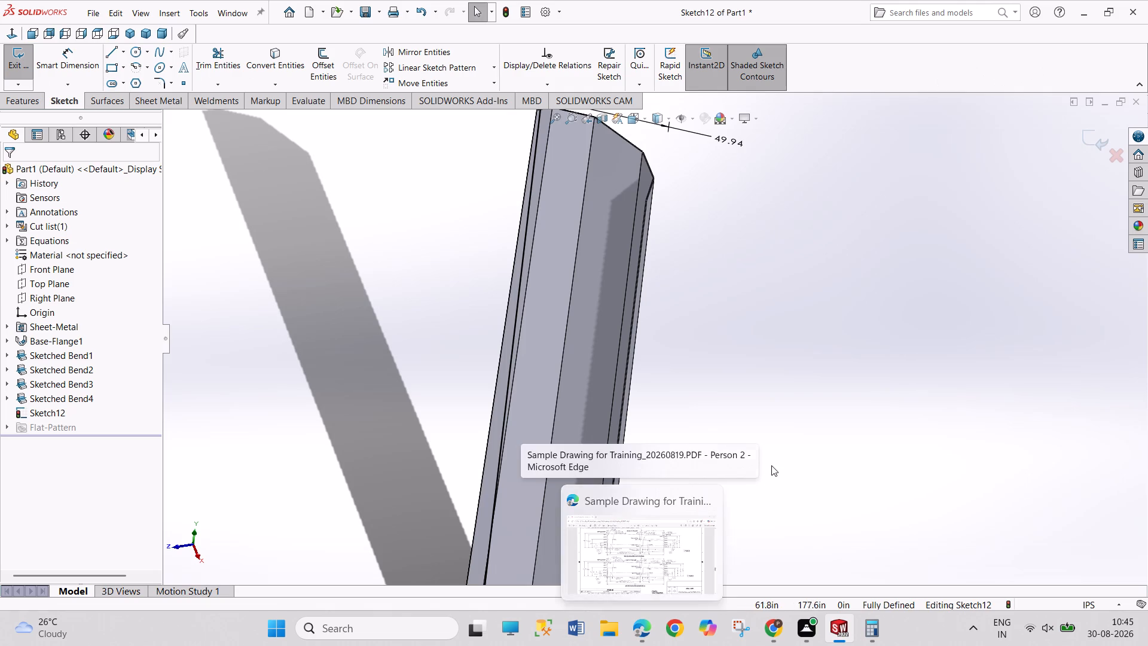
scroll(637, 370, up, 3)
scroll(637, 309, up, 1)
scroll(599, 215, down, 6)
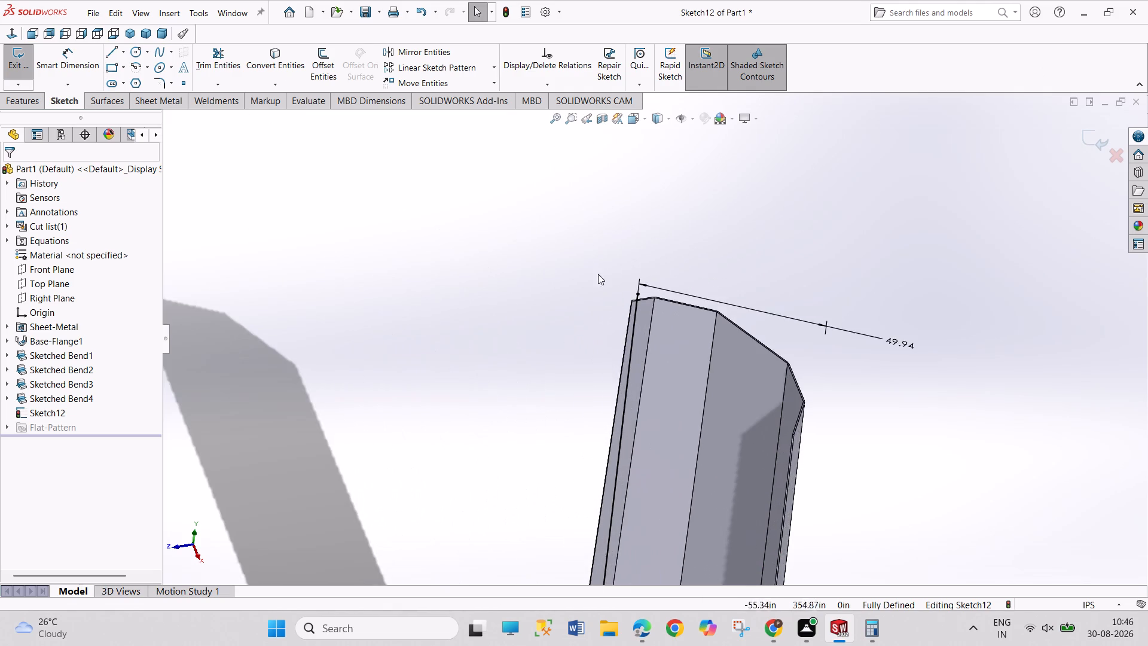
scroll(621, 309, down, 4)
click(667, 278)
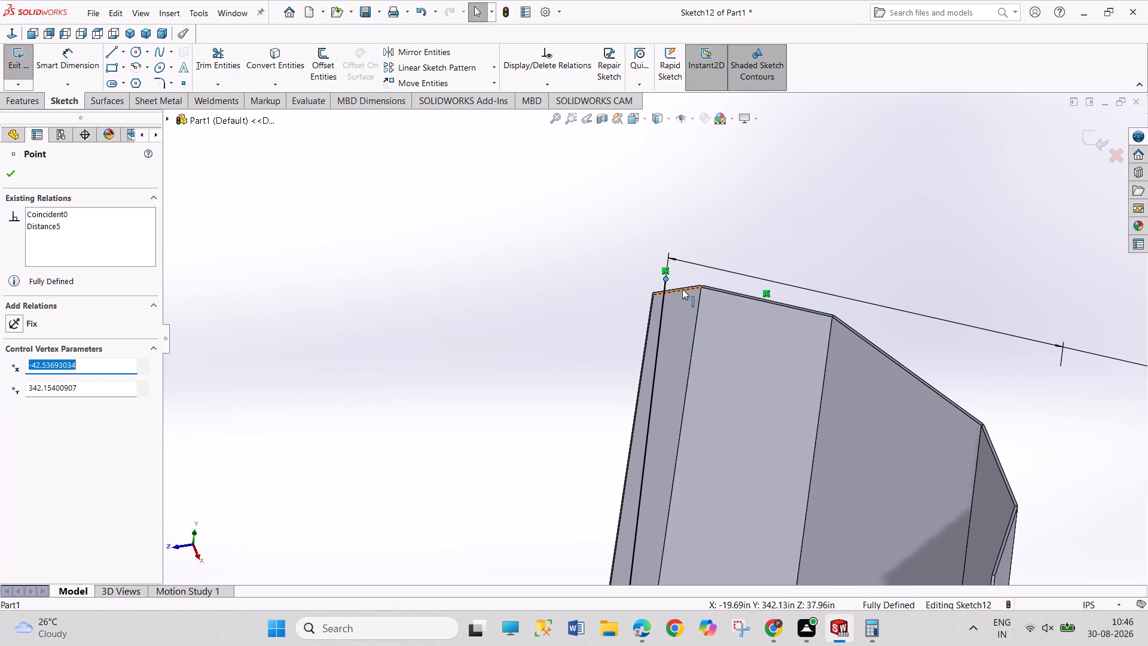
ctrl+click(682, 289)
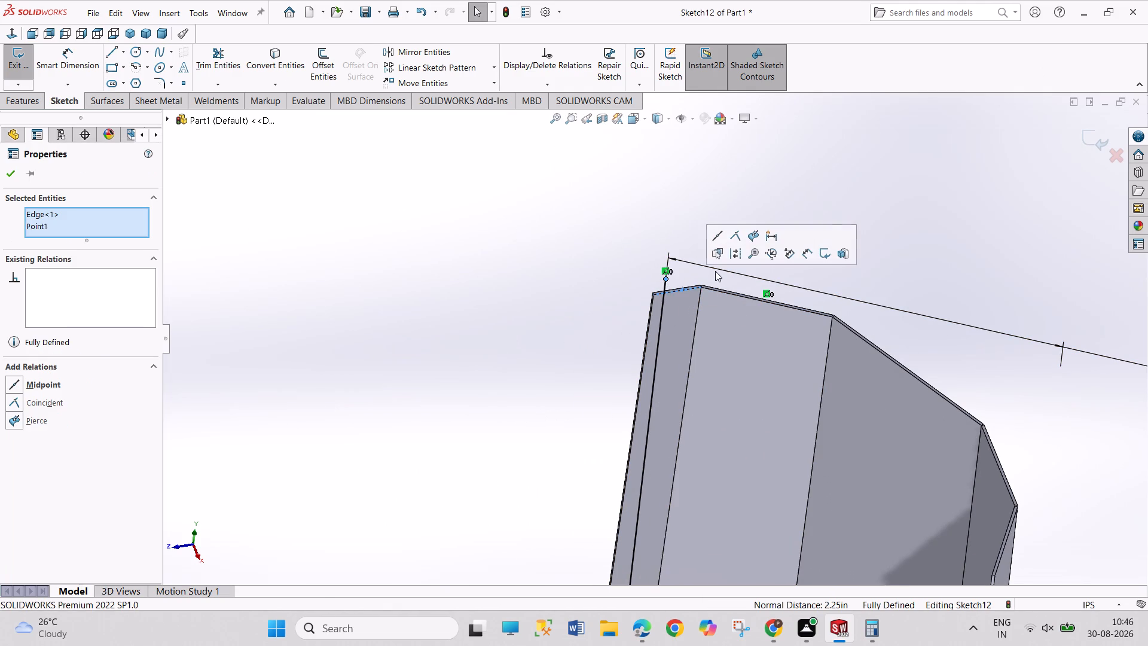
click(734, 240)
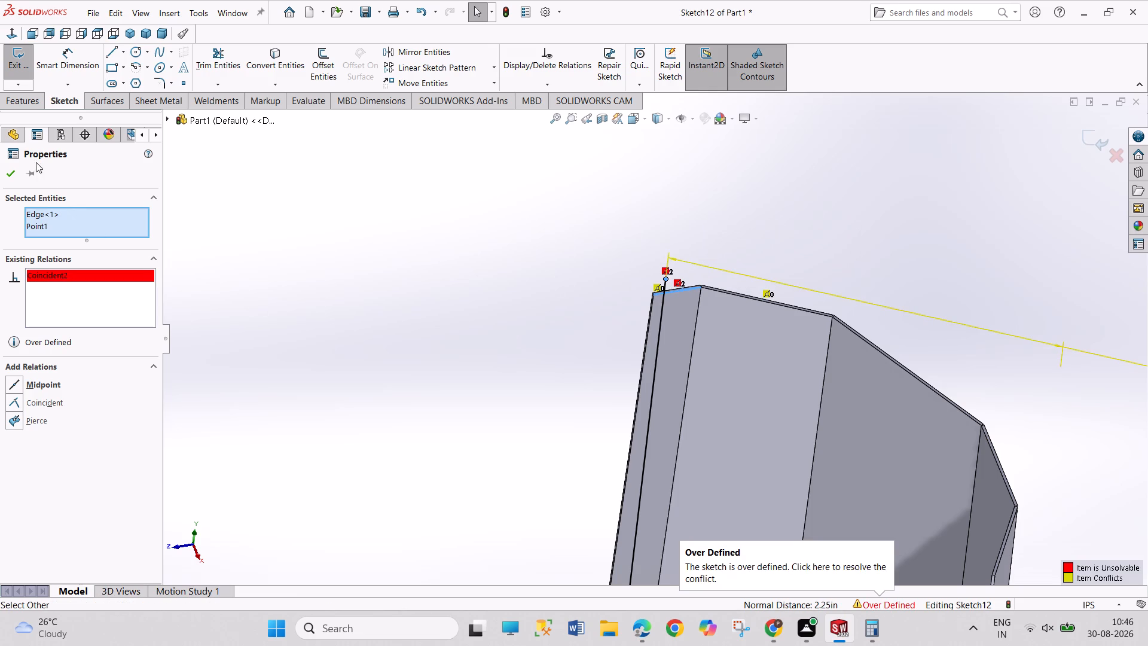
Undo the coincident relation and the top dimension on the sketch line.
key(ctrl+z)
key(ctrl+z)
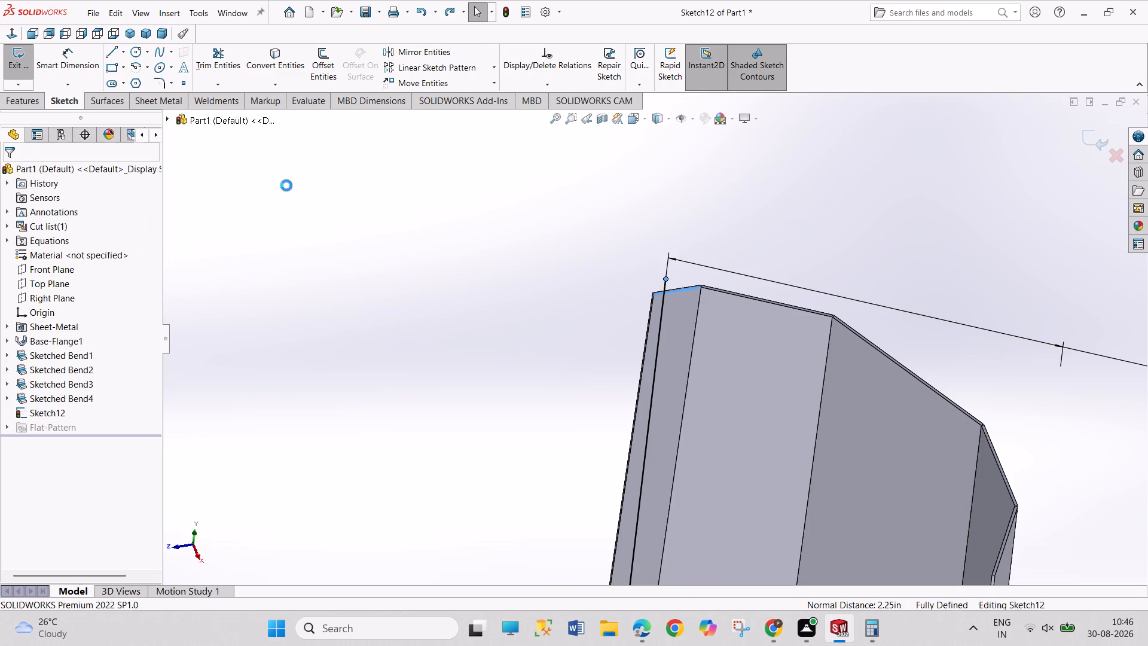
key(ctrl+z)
Delete the lengthwise sketch line together with its associated bottom dimension.
scroll(416, 281, up, 7)
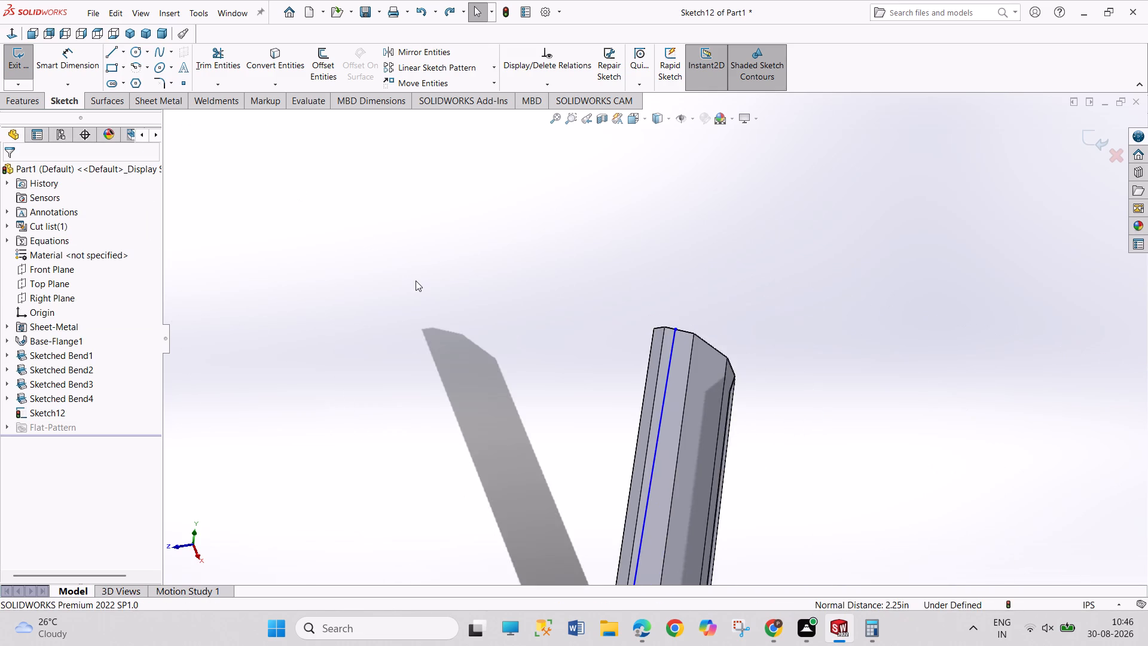
scroll(442, 354, up, 7)
scroll(442, 354, down, 4)
scroll(1106, 431, down, 3)
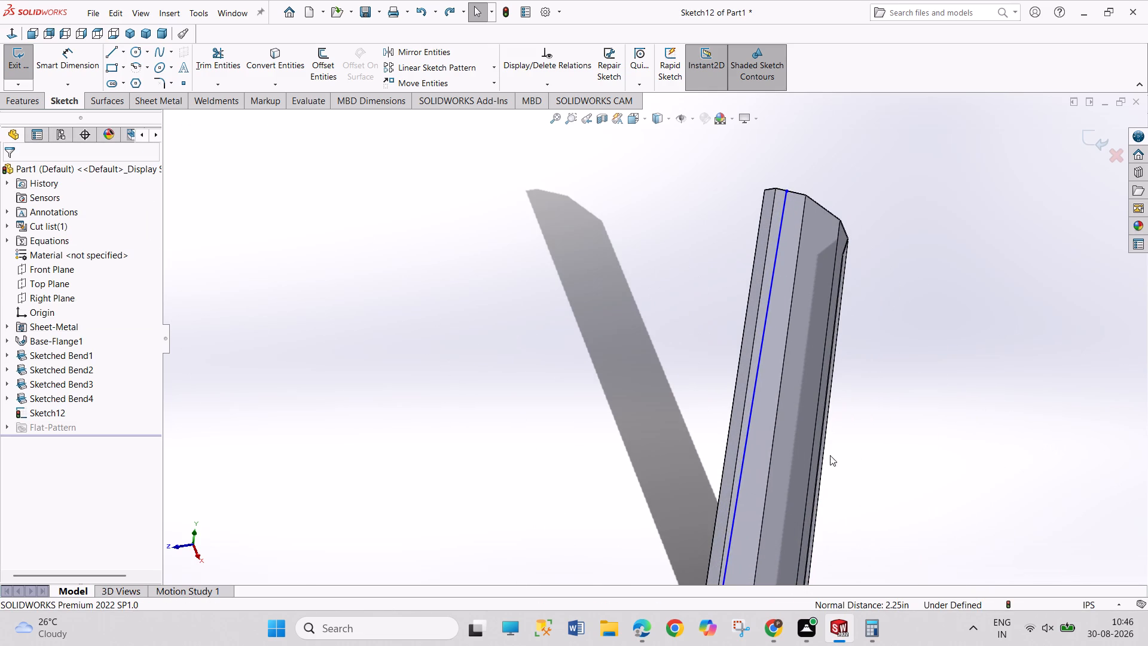
right_click(748, 430)
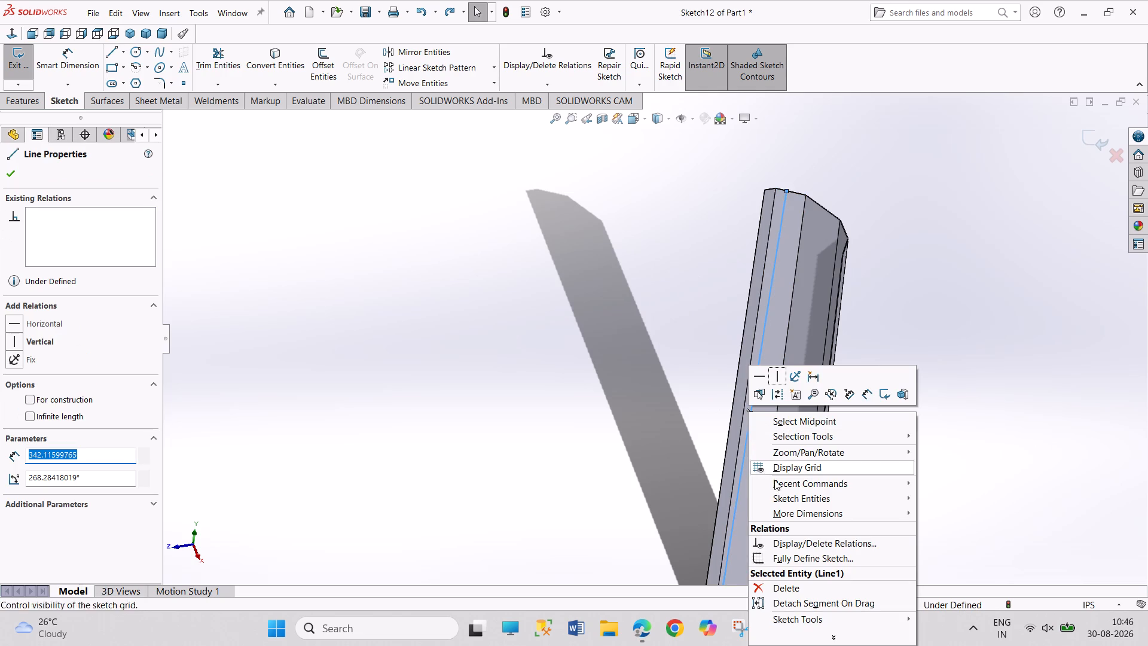
click(791, 593)
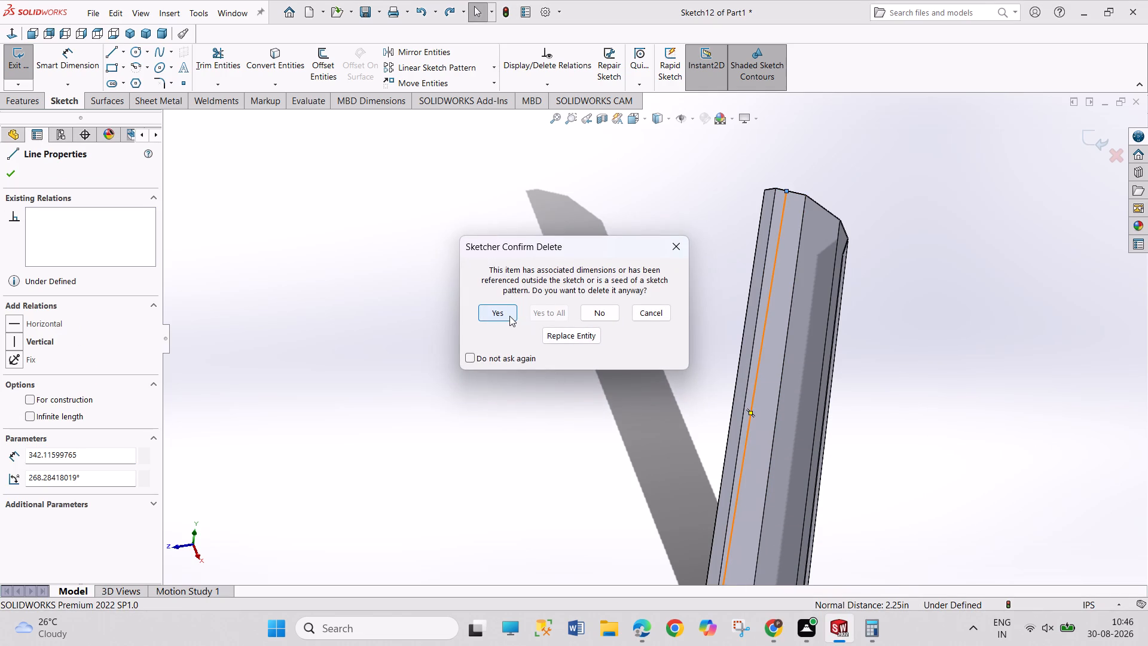
click(509, 316)
scroll(625, 380, up, 6)
scroll(747, 372, down, 3)
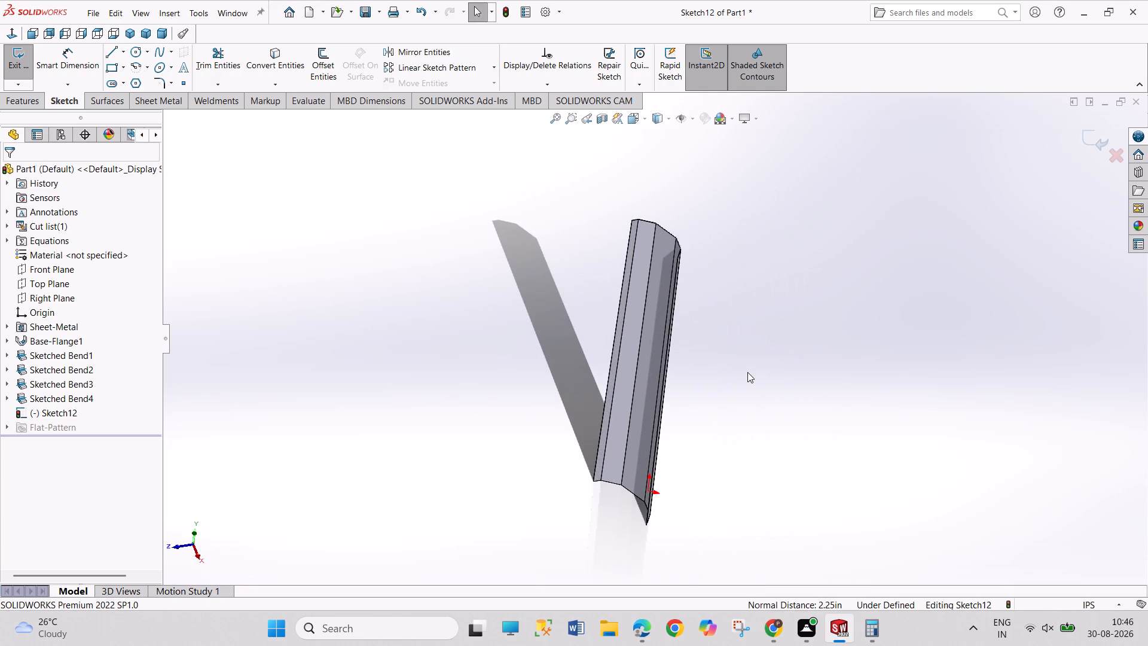
Exit the empty bend-line sketch.
scroll(720, 340, down, 3)
middle_drag(676, 257, 663, 364)
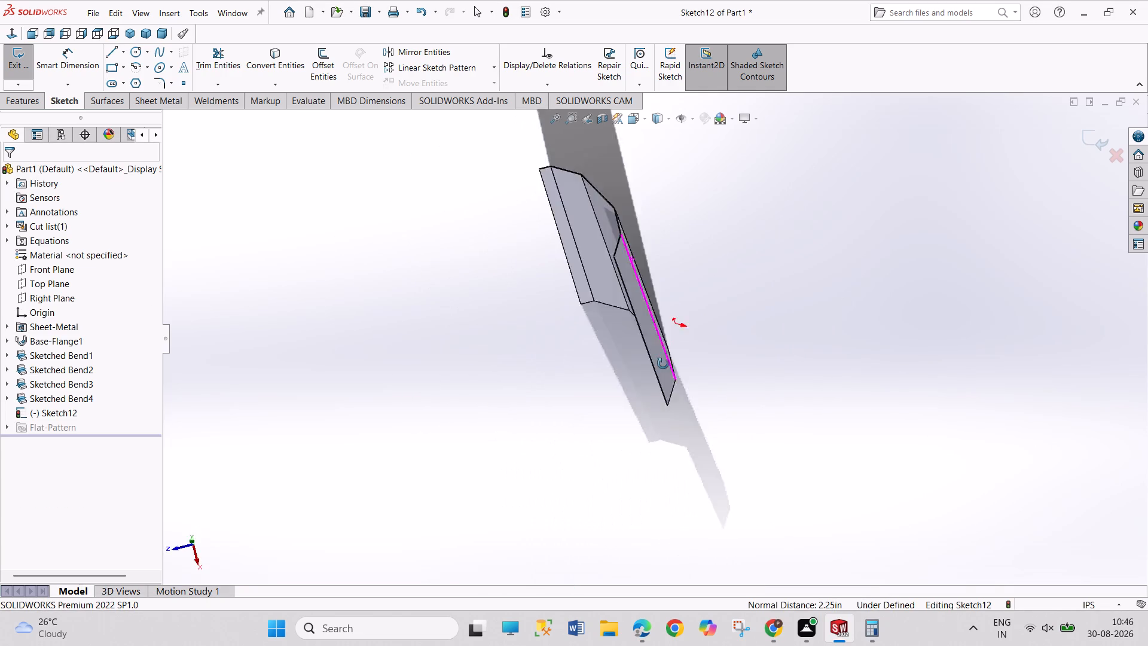
middle_drag(663, 364, 667, 394)
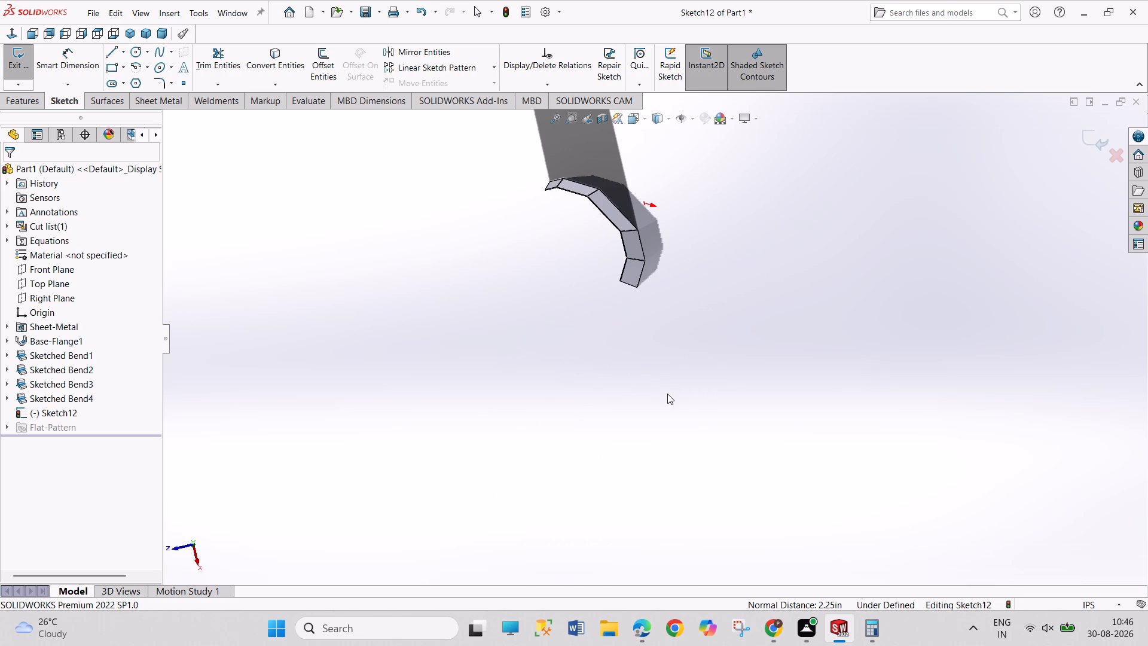
middle_drag(545, 304, 549, 260)
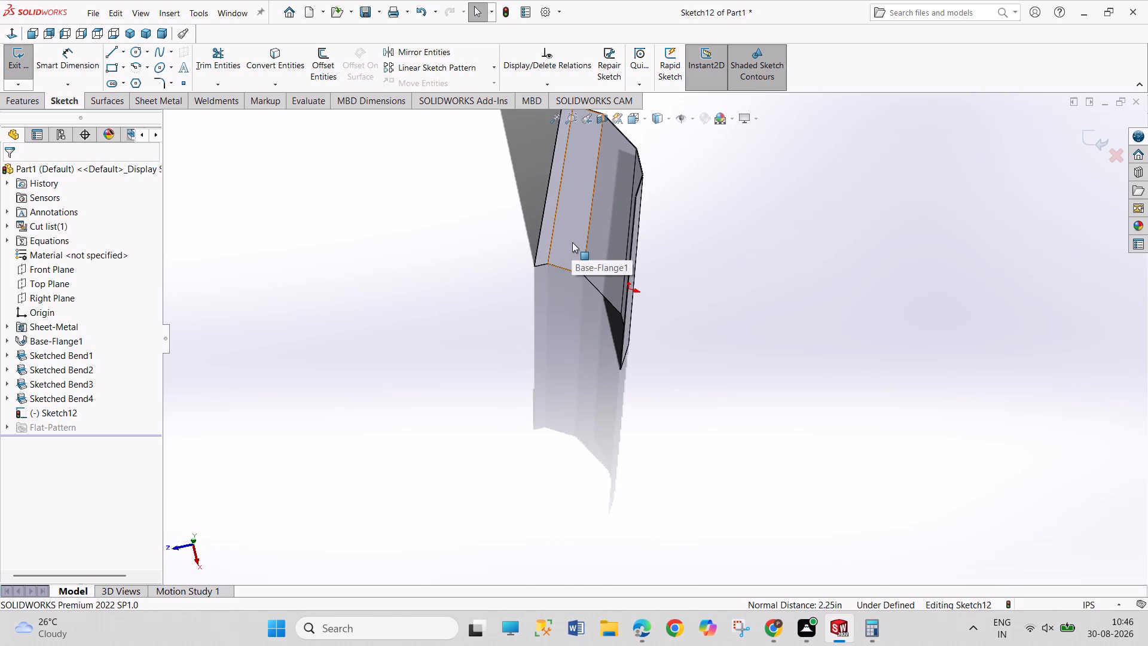
click(572, 242)
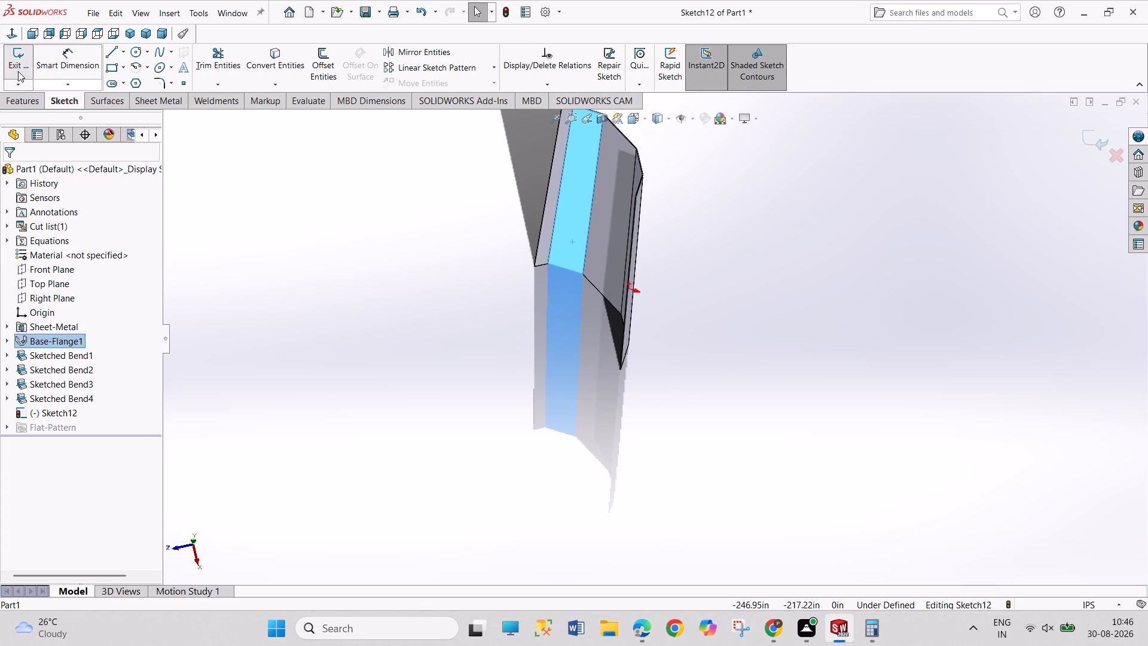
drag(10, 61, 16, 65)
On the wide flat beside the narrow outermost flat opposite the origin, sketch a lengthwise line about 342 in long between its top and bottom edges.
click(573, 242)
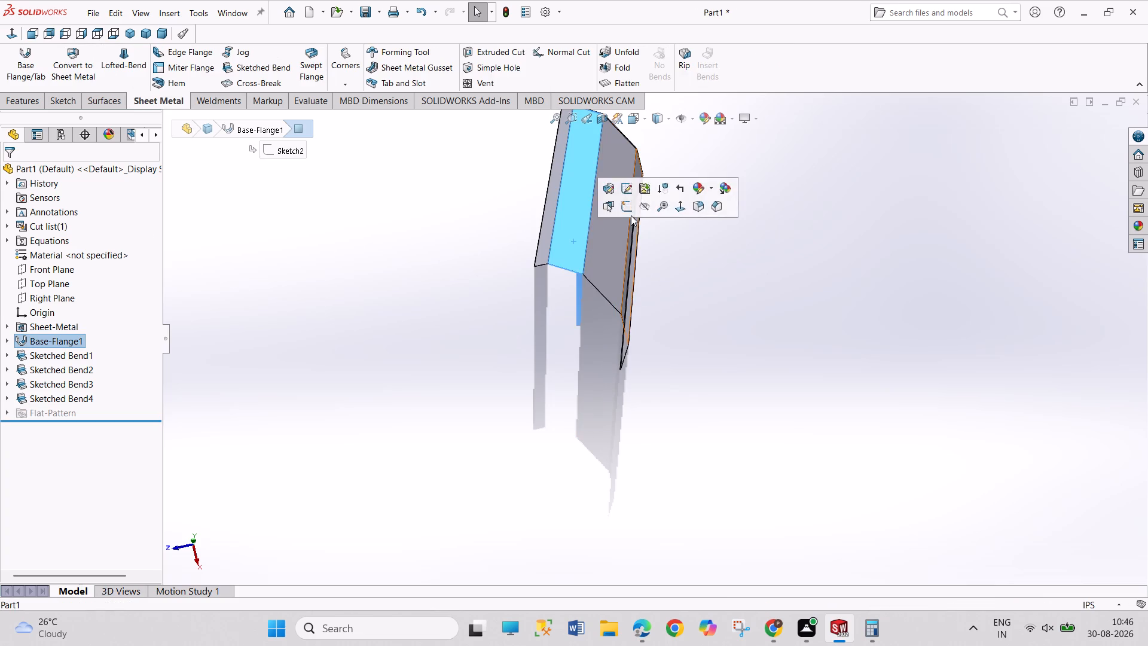
click(628, 204)
scroll(734, 333, up, 1)
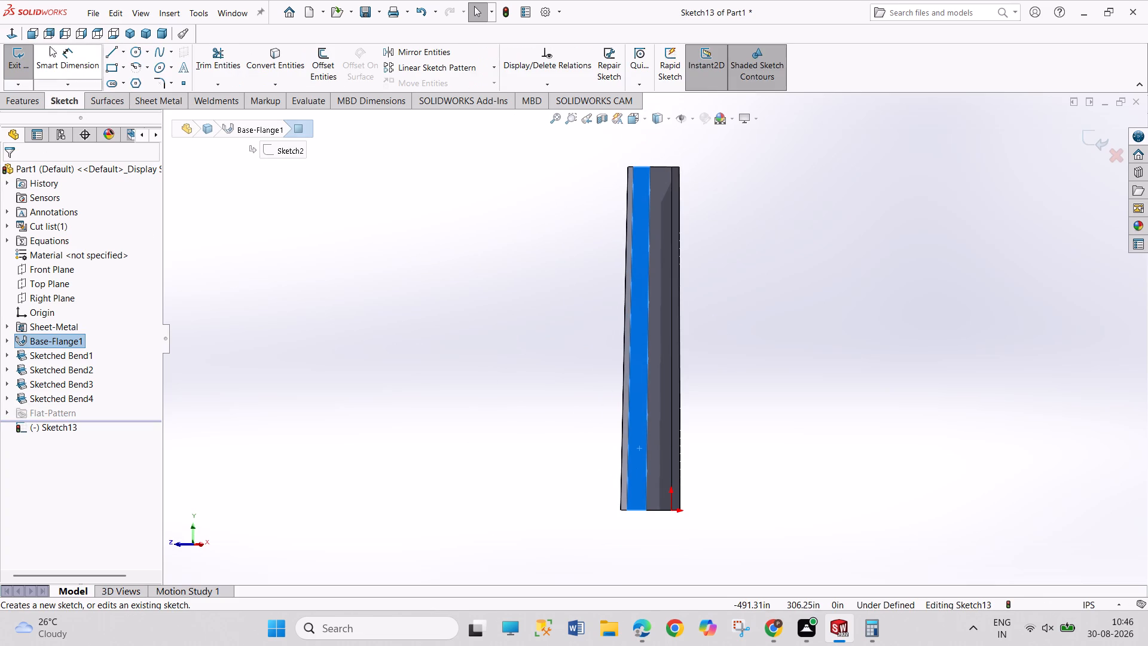
click(113, 51)
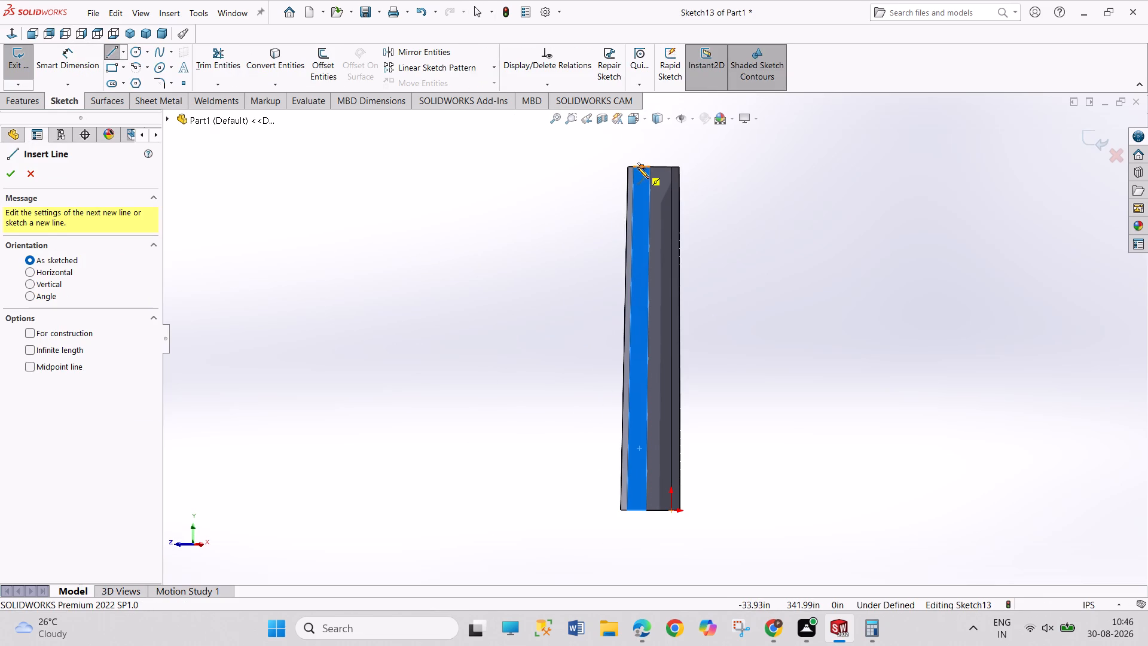
click(637, 167)
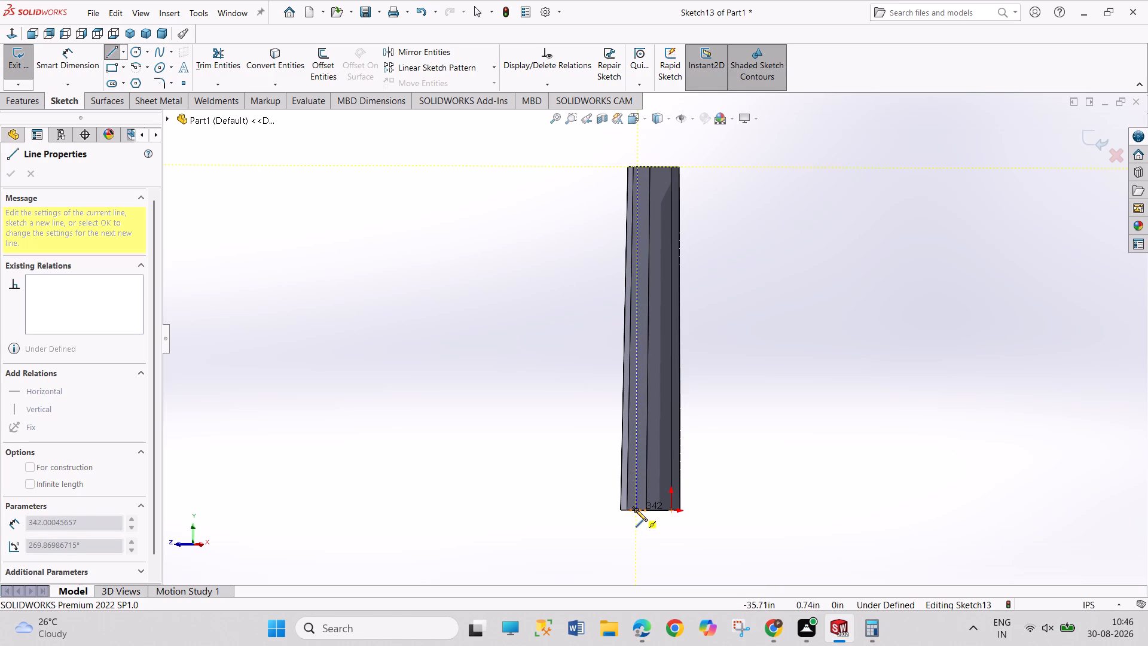
click(636, 510)
right_click(733, 415)
click(749, 428)
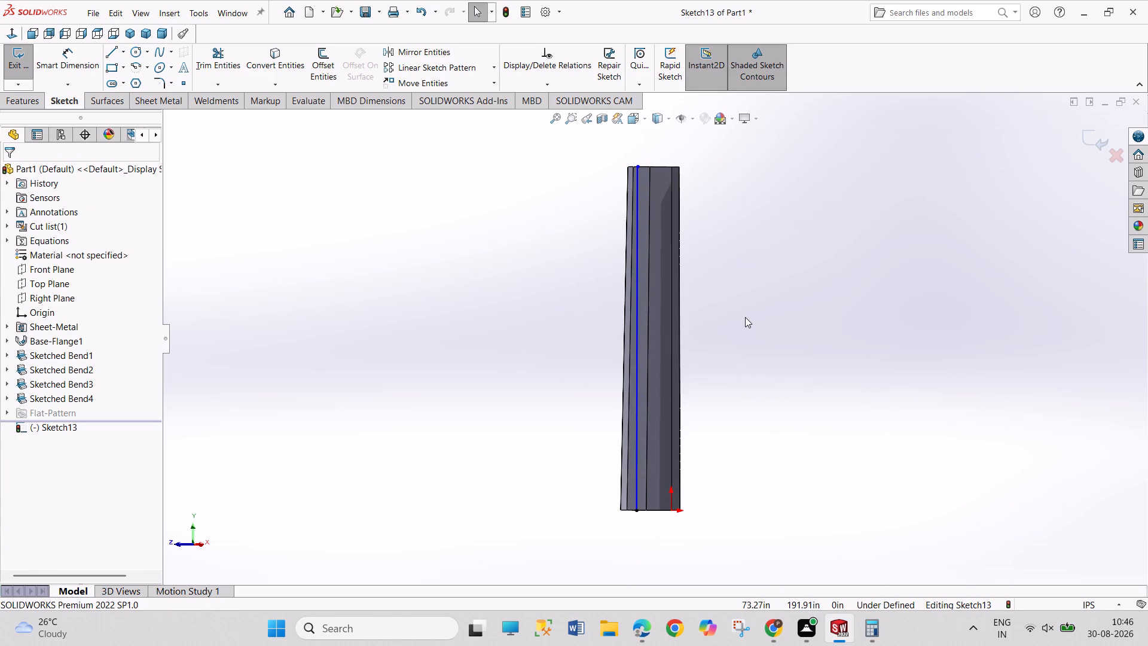
Create a 30-degree sketched bend along the new line, fixing the face portion beside the narrow outermost flat.
click(20, 62)
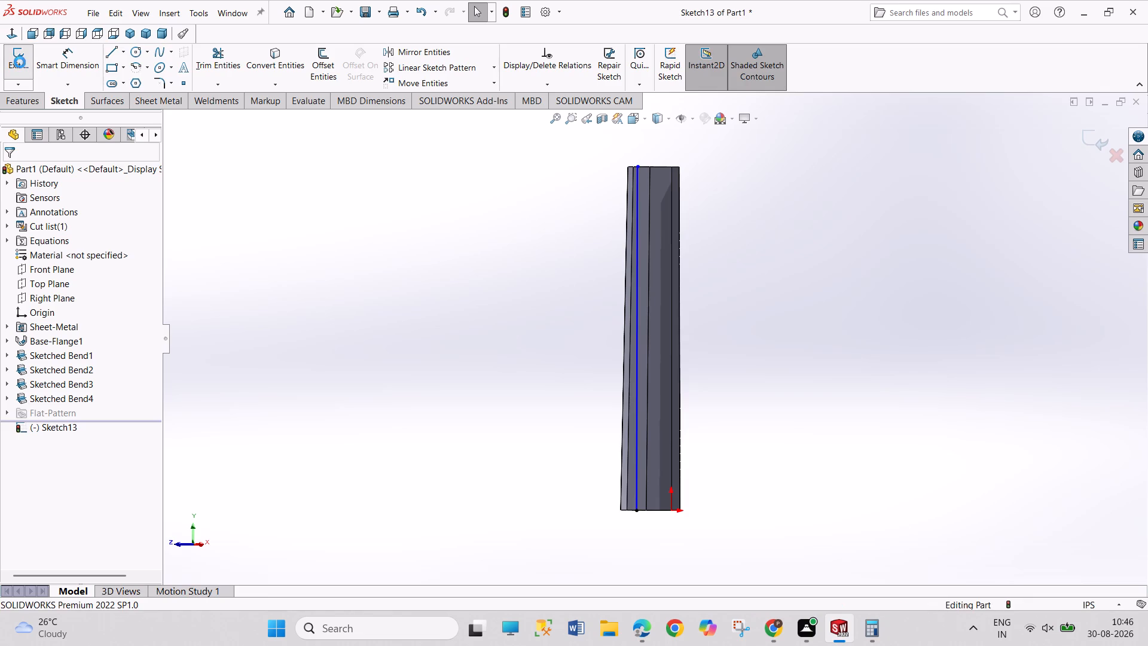
click(265, 65)
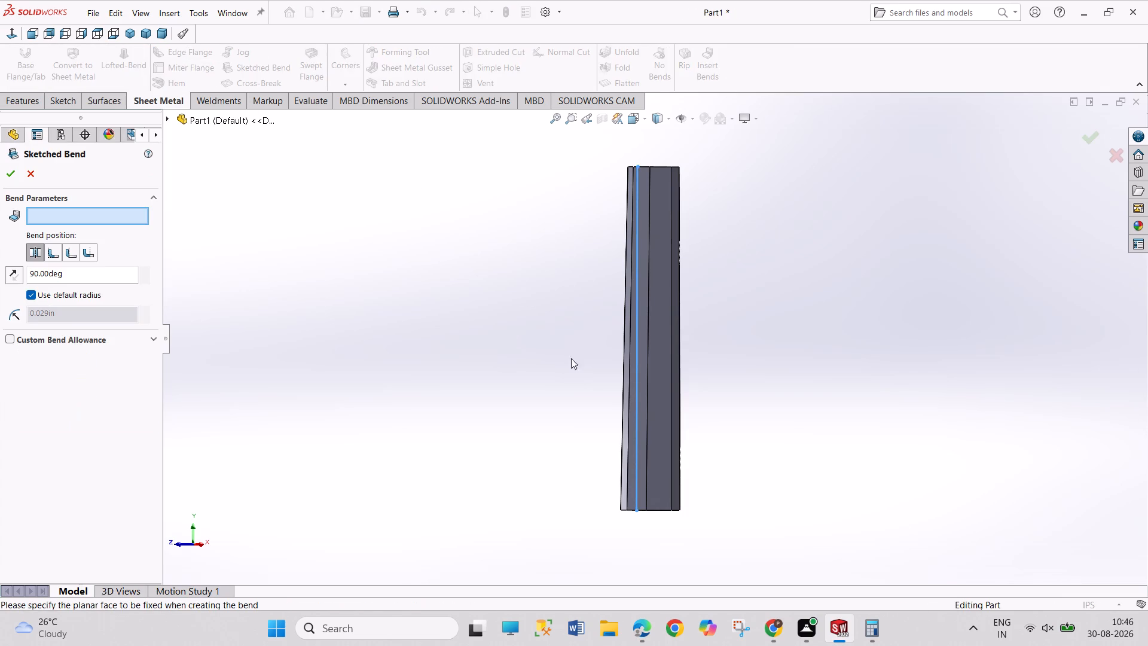
click(631, 416)
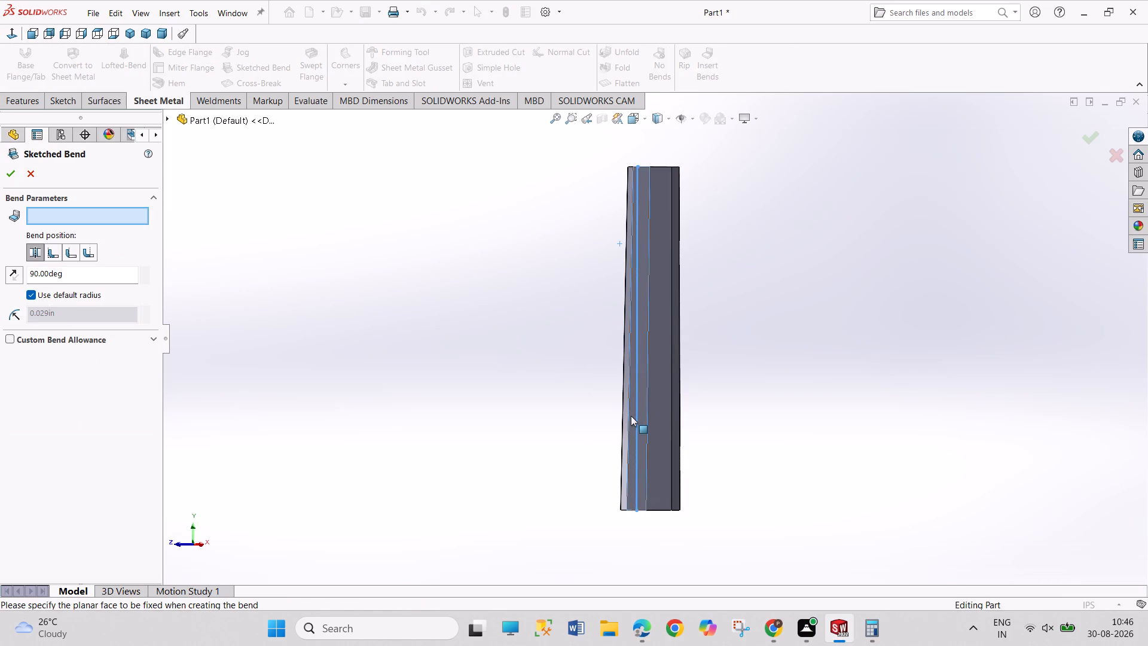
double_click(62, 275)
text(30)
key(Return)
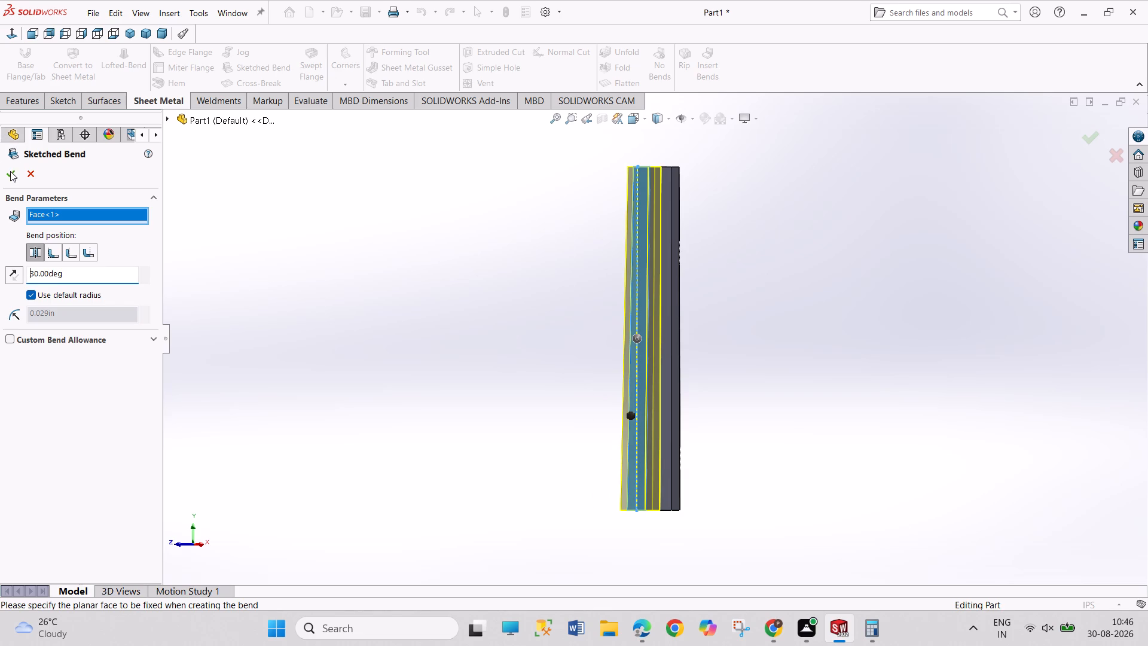
click(10, 171)
drag(348, 275, 392, 338)
On the remaining wide flat near the origin, sketch a lengthwise line joining the midpoints of its top and bottom edges.
middle_drag(456, 287, 466, 318)
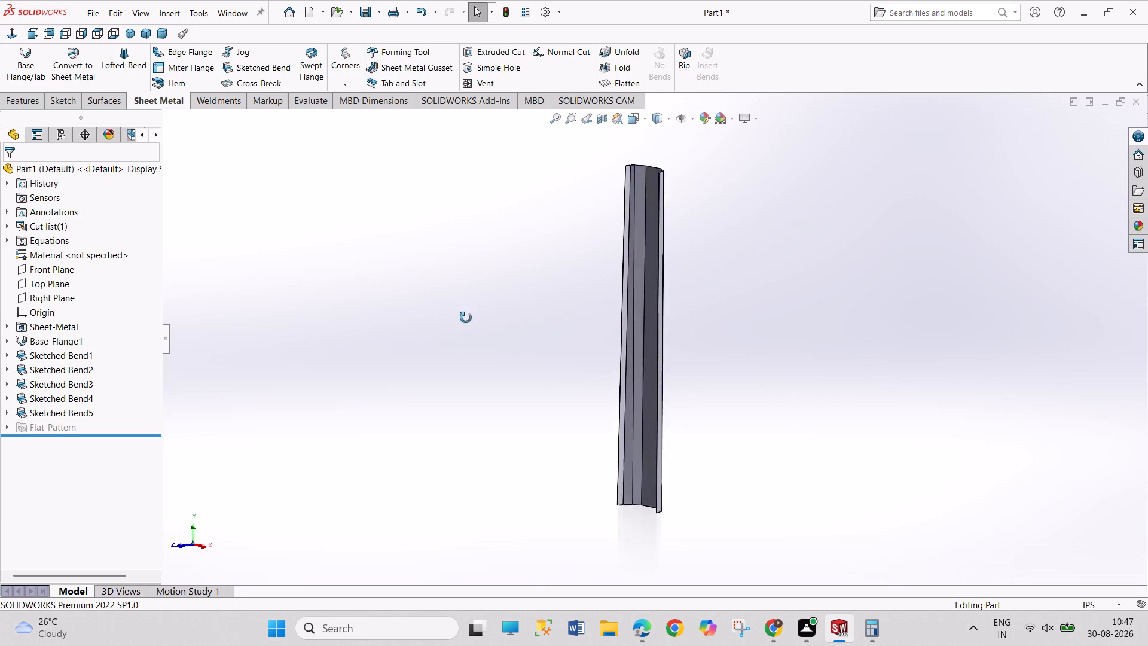
middle_drag(466, 318, 472, 442)
middle_drag(483, 335, 473, 410)
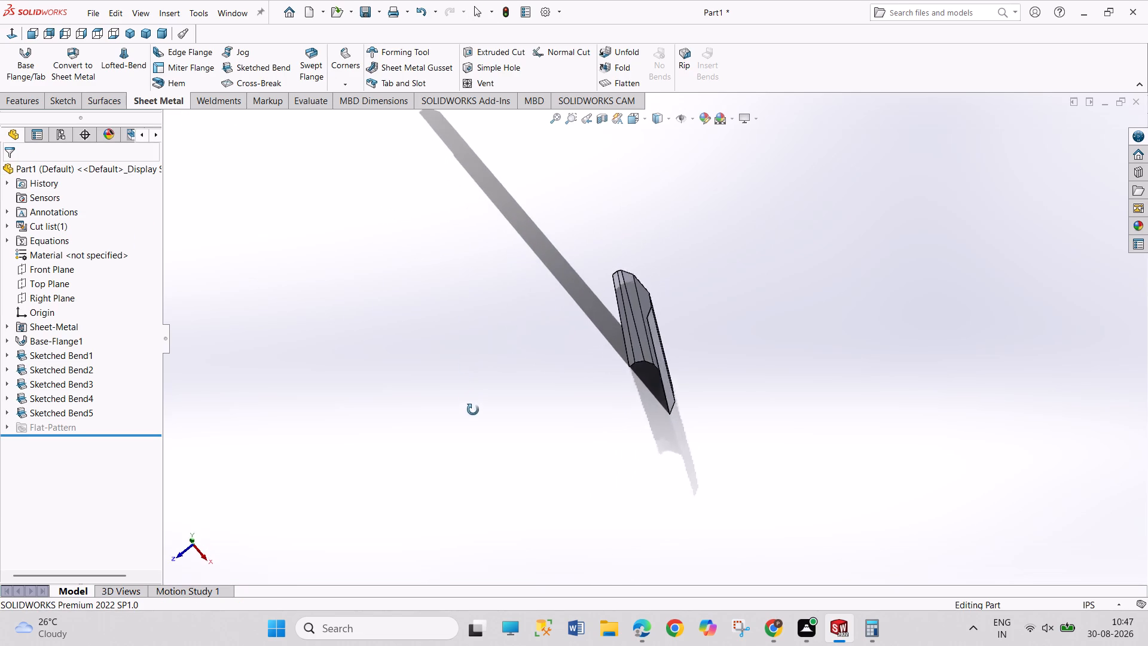
middle_drag(473, 410, 474, 438)
middle_drag(478, 456, 493, 320)
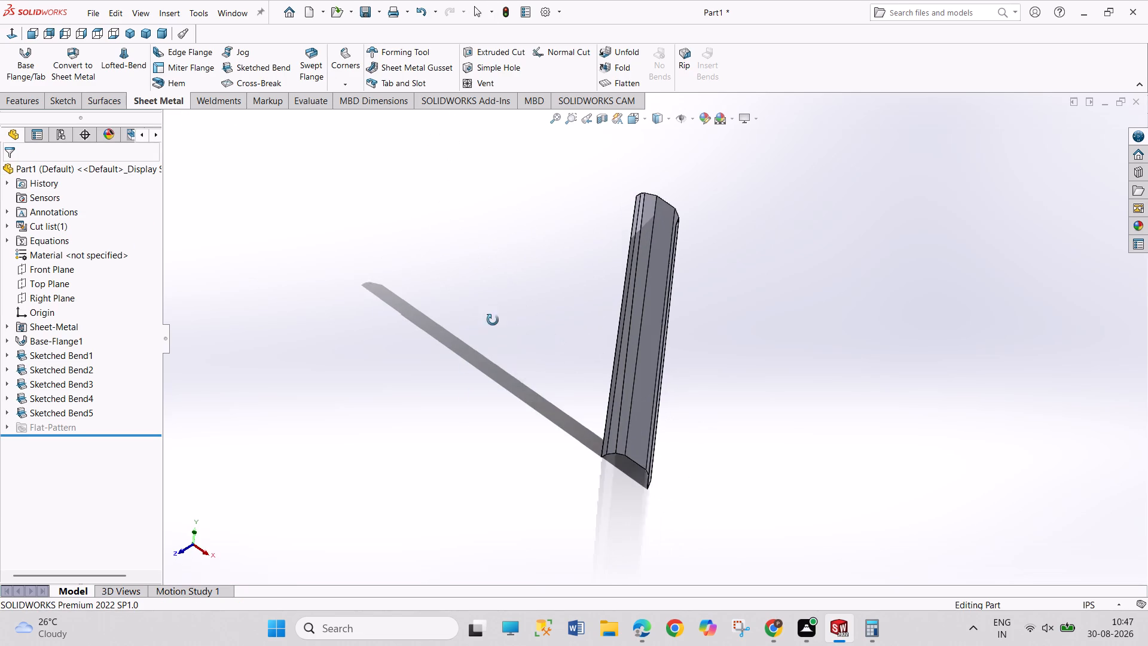
middle_drag(493, 320, 493, 317)
click(652, 356)
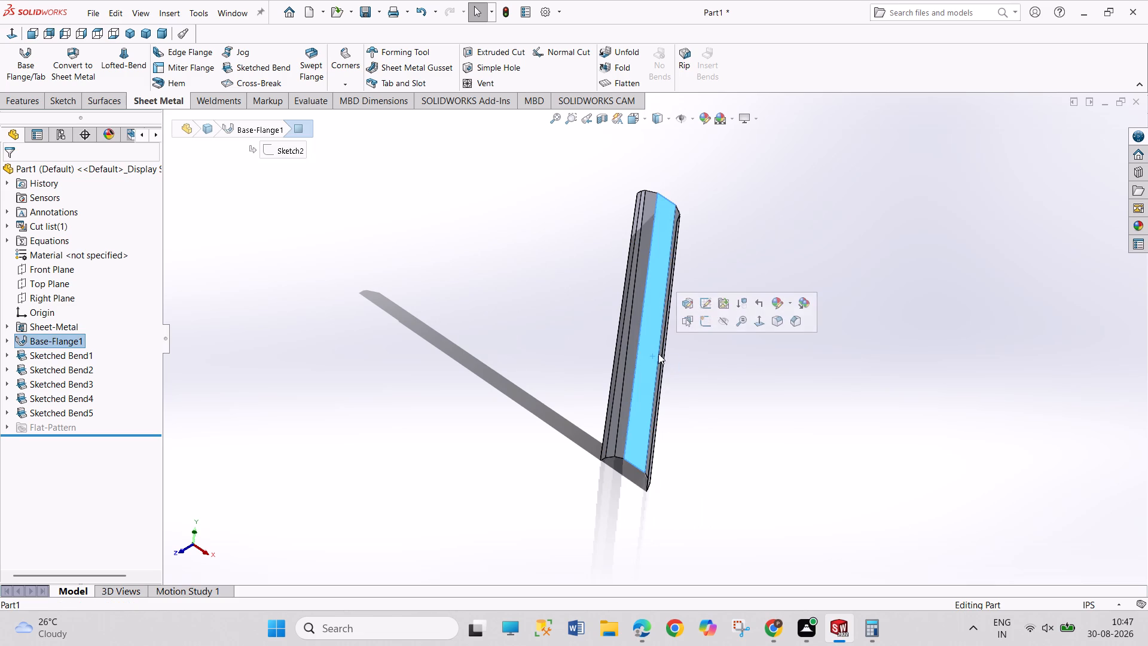
click(707, 324)
drag(445, 319, 488, 402)
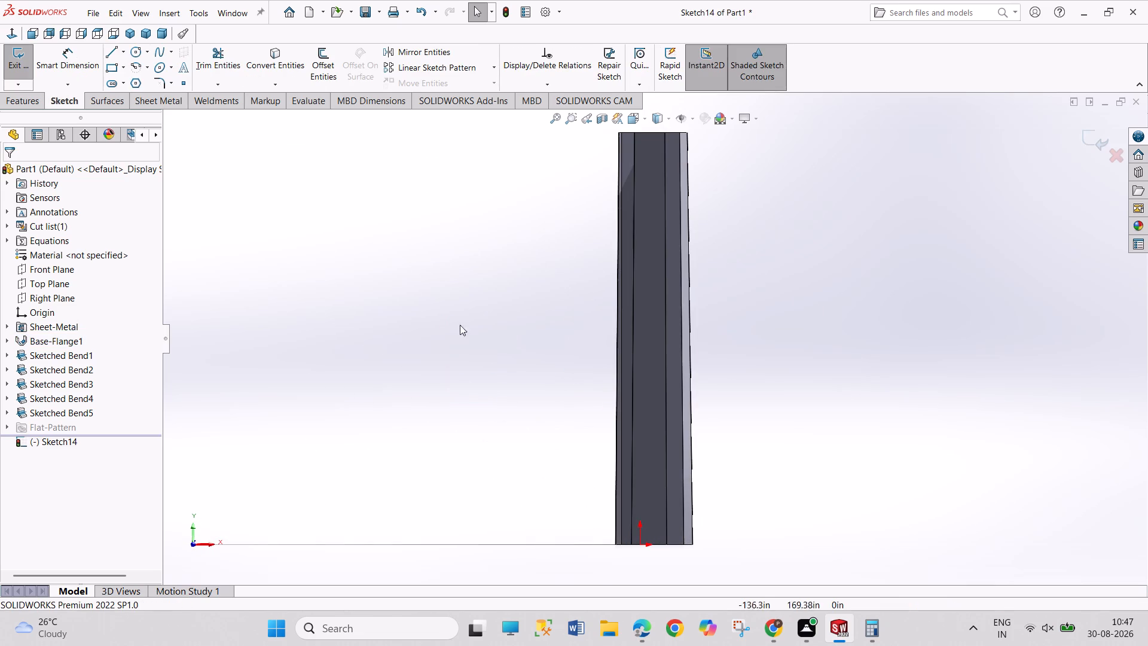
click(106, 53)
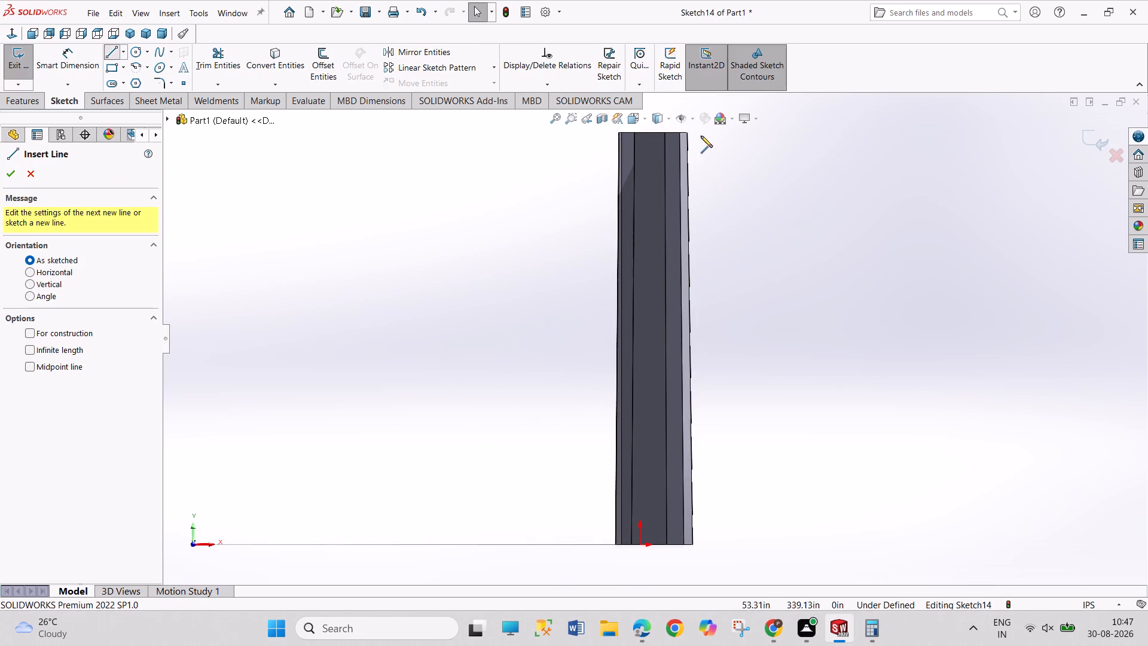
click(650, 133)
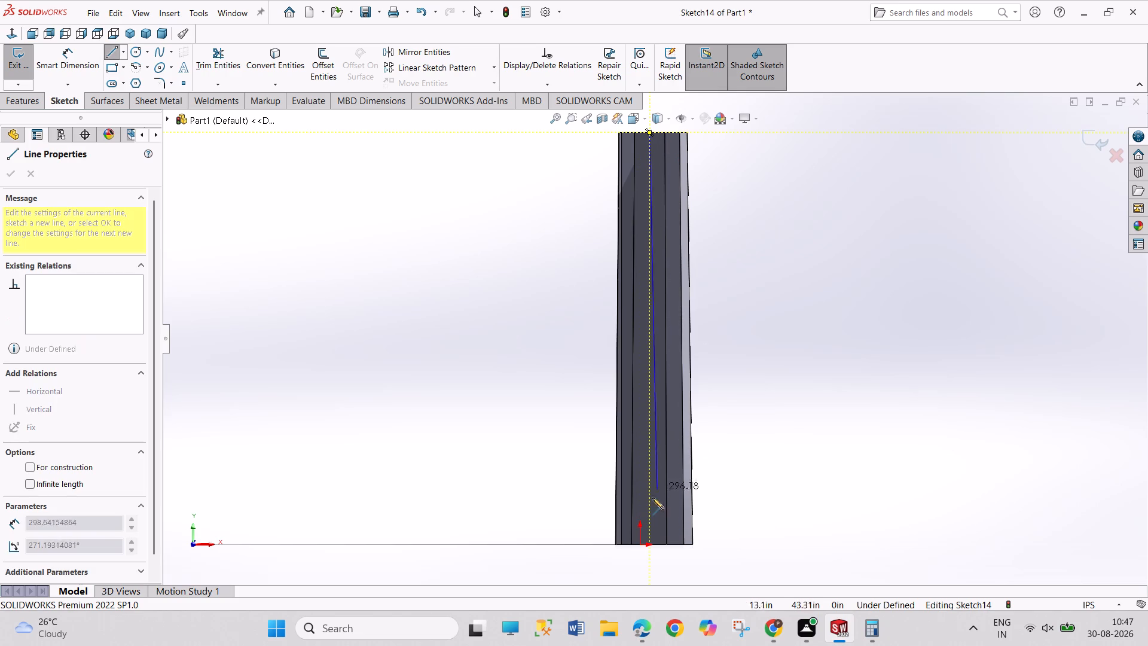
click(651, 543)
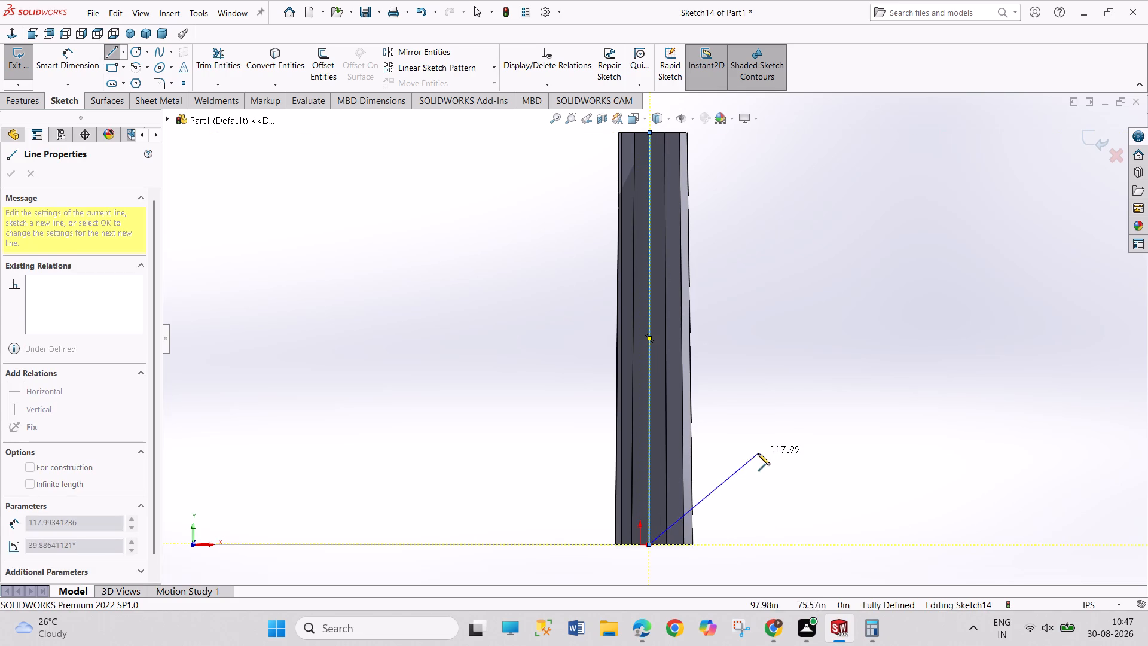
right_click(758, 453)
click(773, 464)
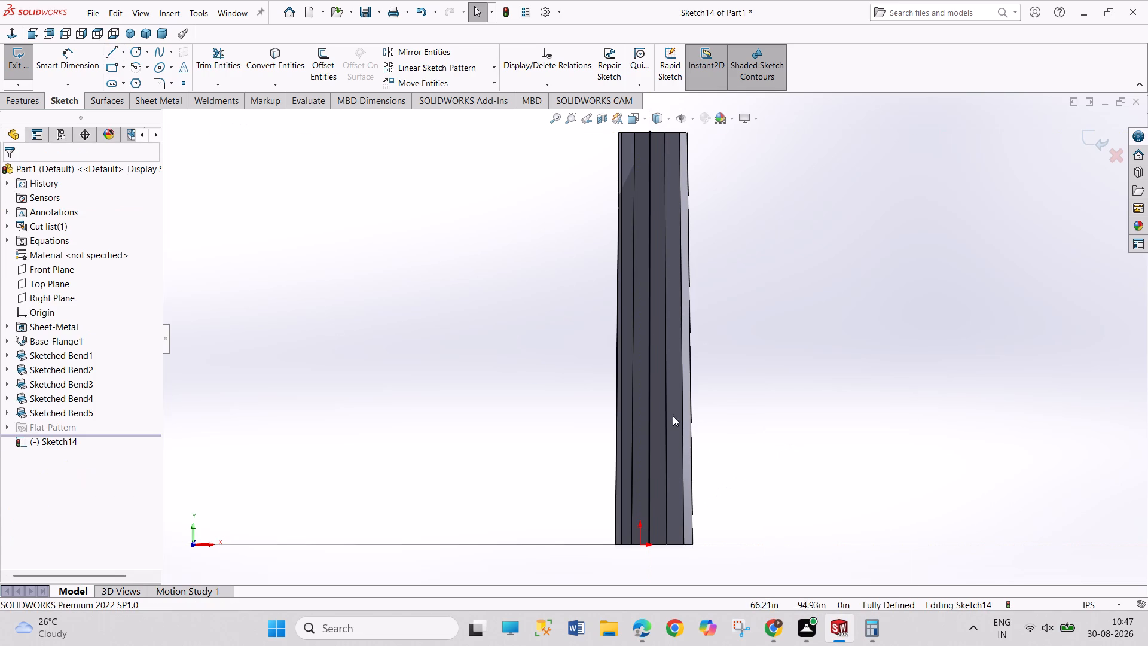
Create a 30-degree sketched bend along that midline, fixing the half of the face on the origin side.
click(17, 58)
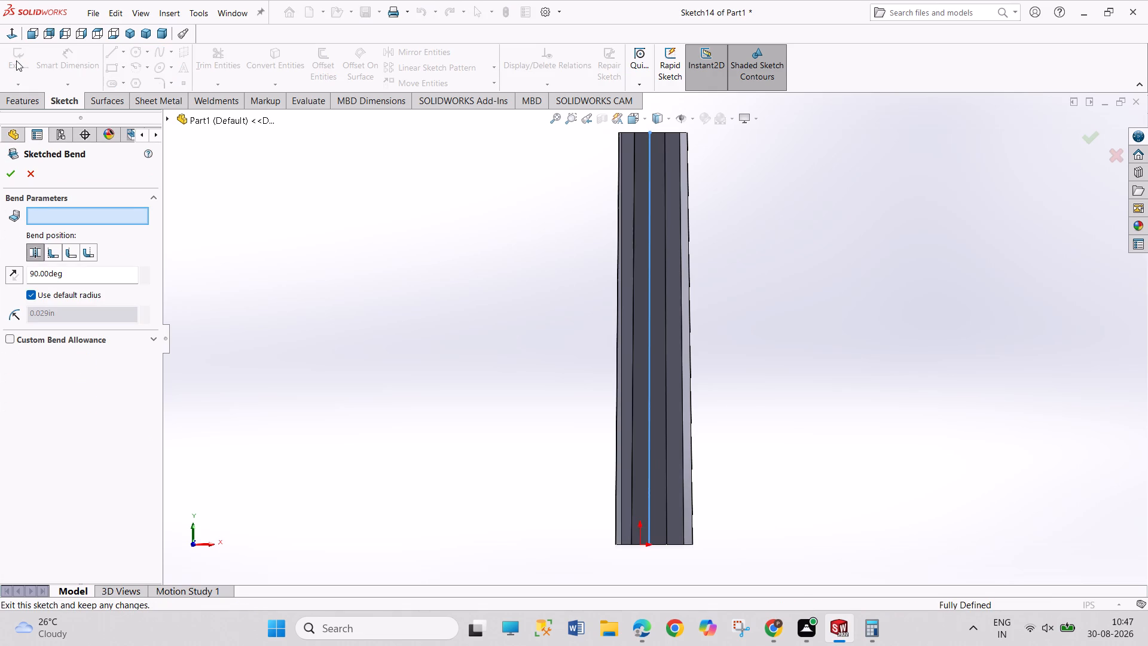
click(639, 337)
double_click(90, 270)
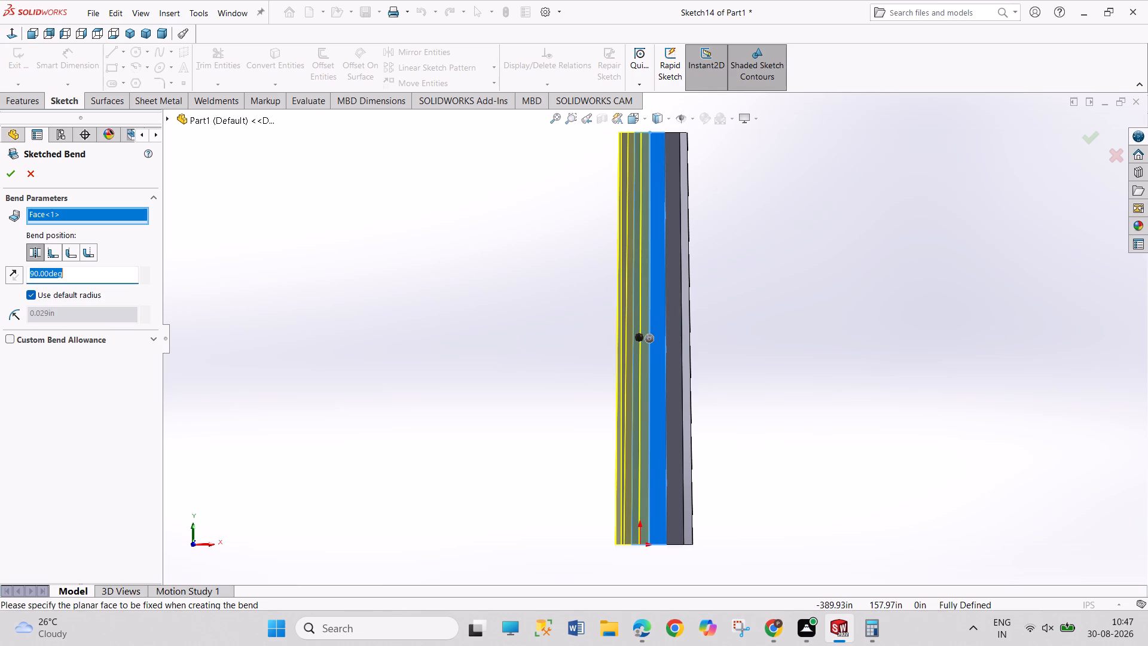
text(030)
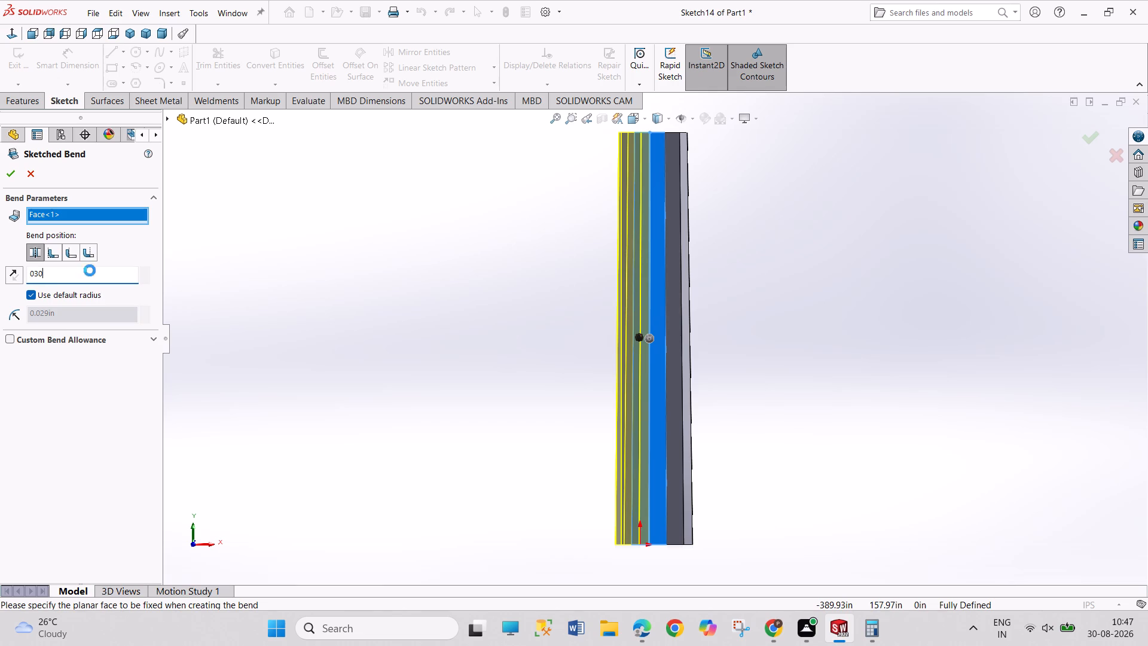
key(Return)
click(8, 170)
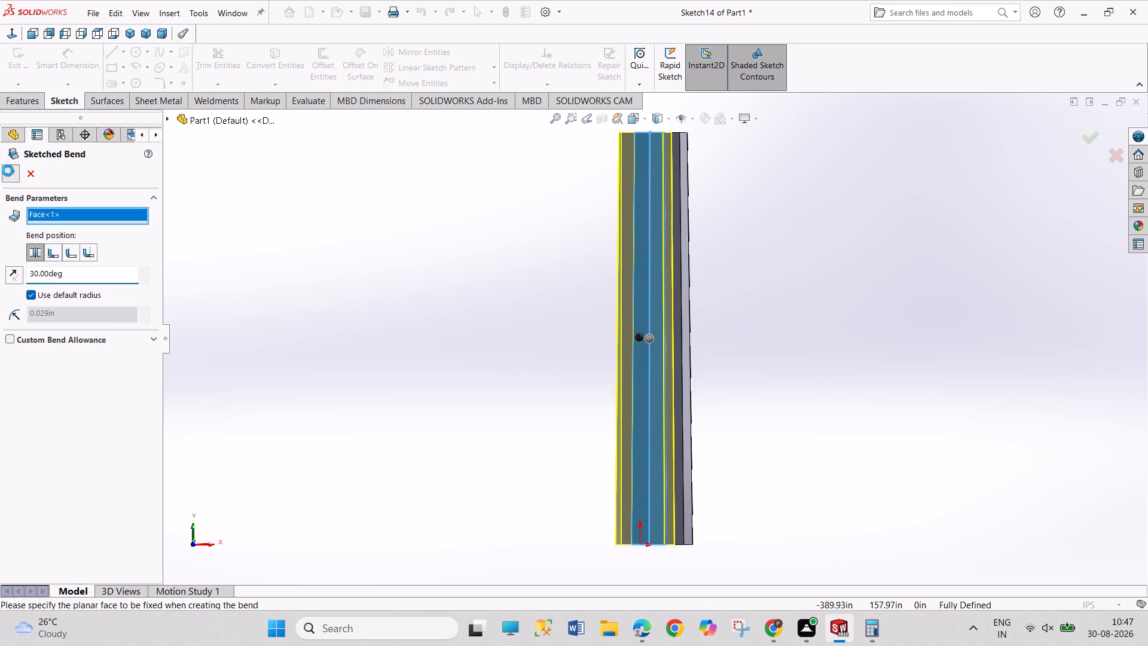
drag(253, 205, 307, 275)
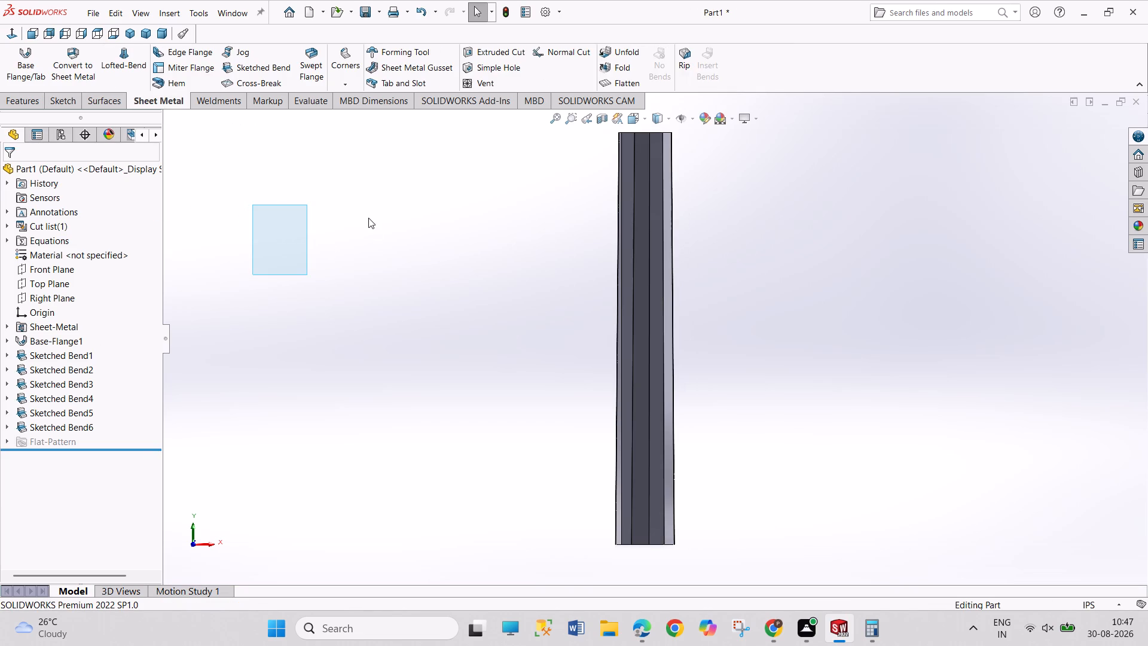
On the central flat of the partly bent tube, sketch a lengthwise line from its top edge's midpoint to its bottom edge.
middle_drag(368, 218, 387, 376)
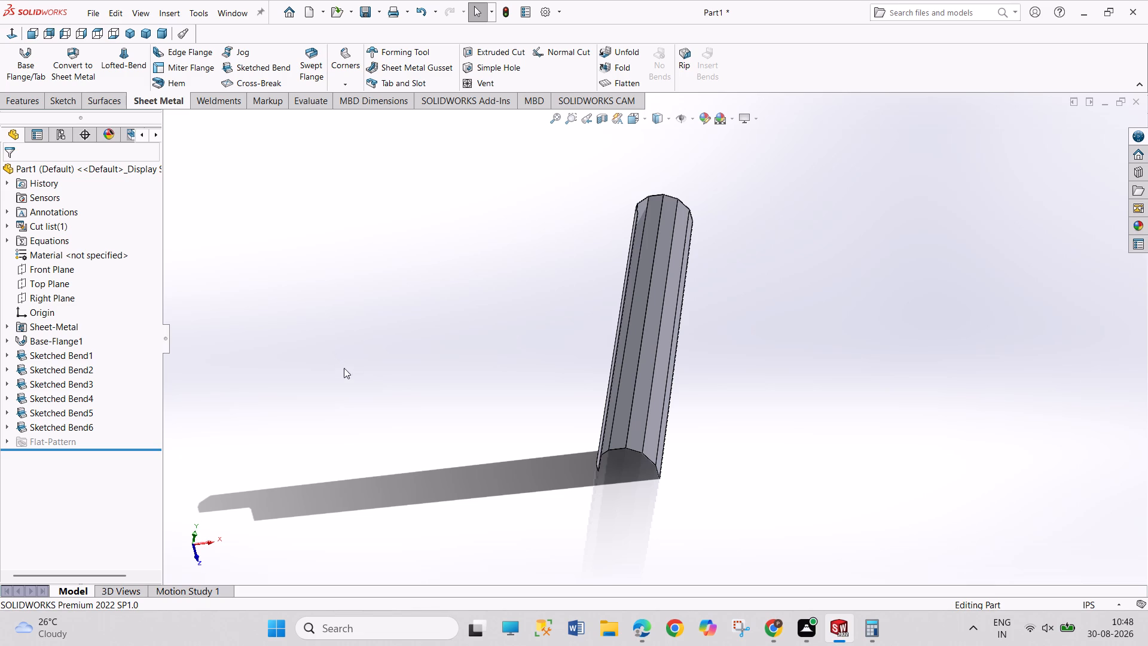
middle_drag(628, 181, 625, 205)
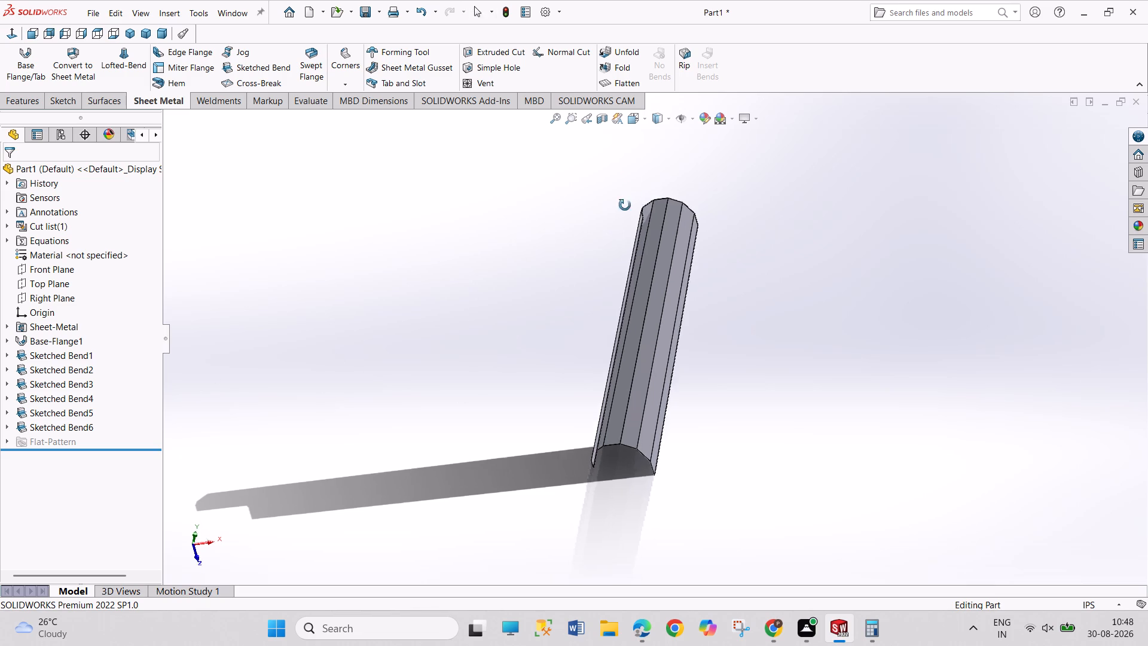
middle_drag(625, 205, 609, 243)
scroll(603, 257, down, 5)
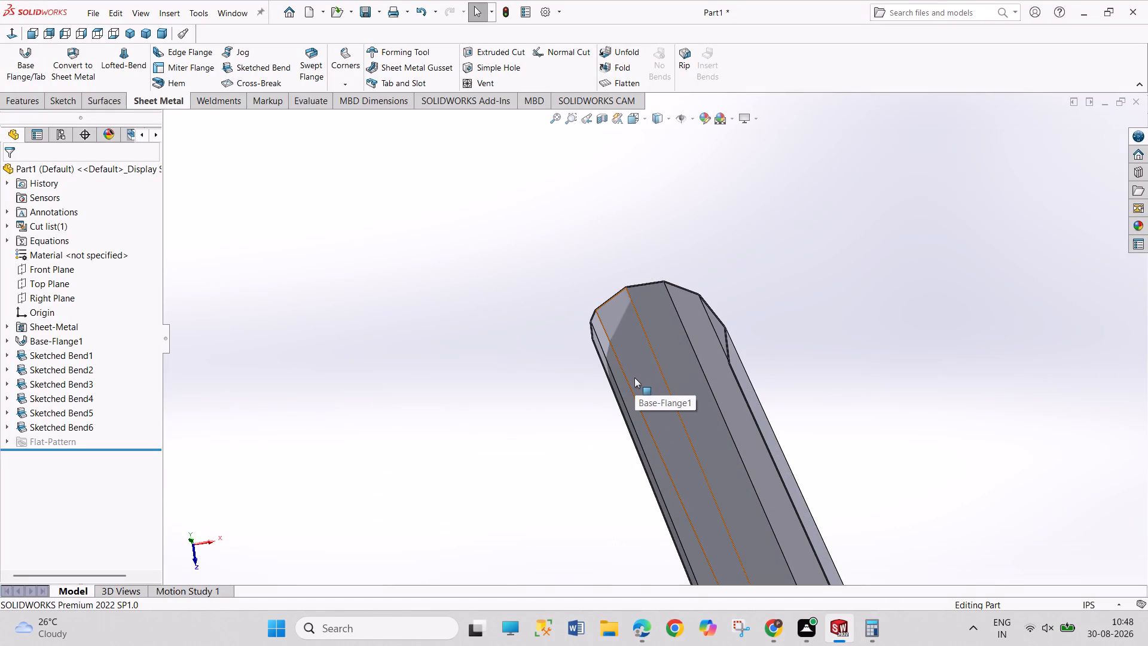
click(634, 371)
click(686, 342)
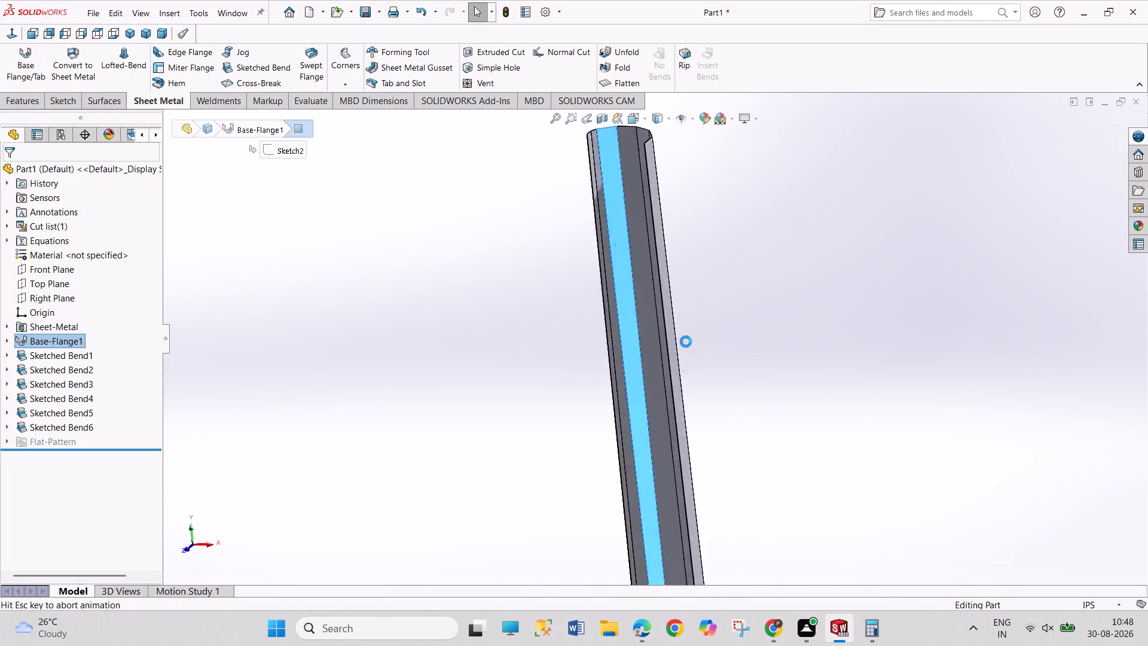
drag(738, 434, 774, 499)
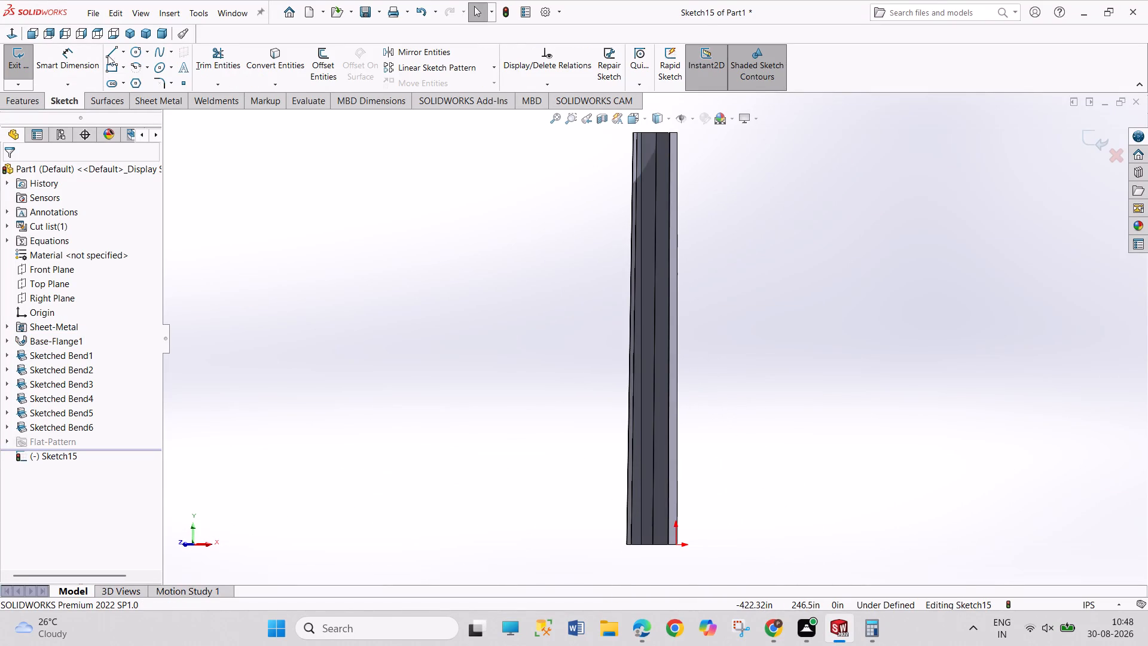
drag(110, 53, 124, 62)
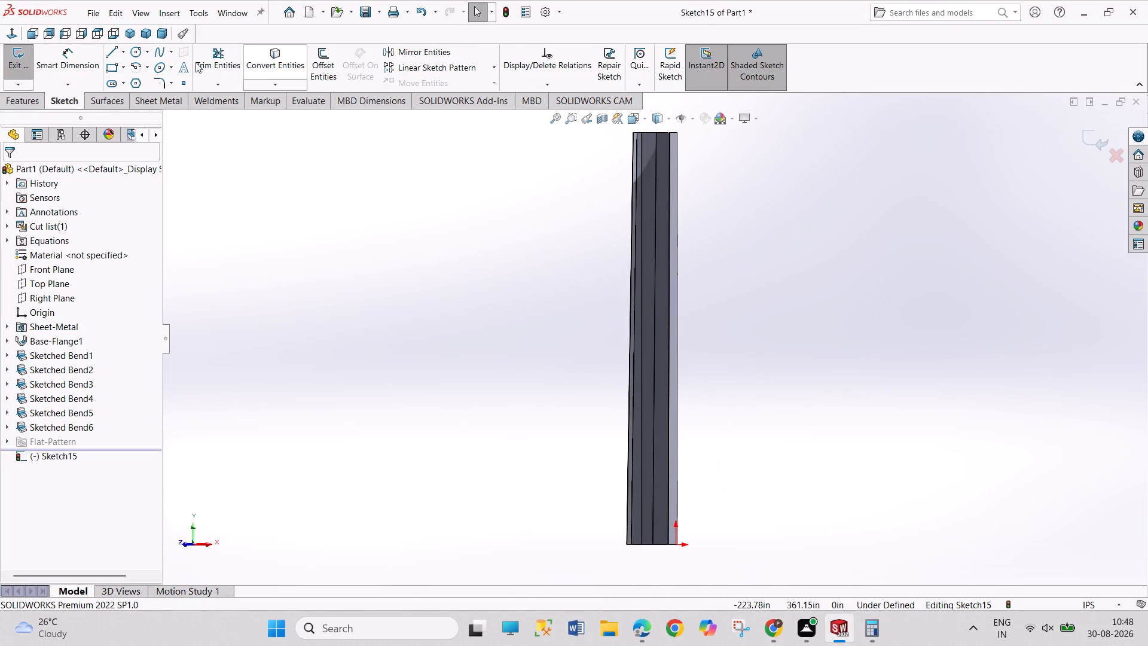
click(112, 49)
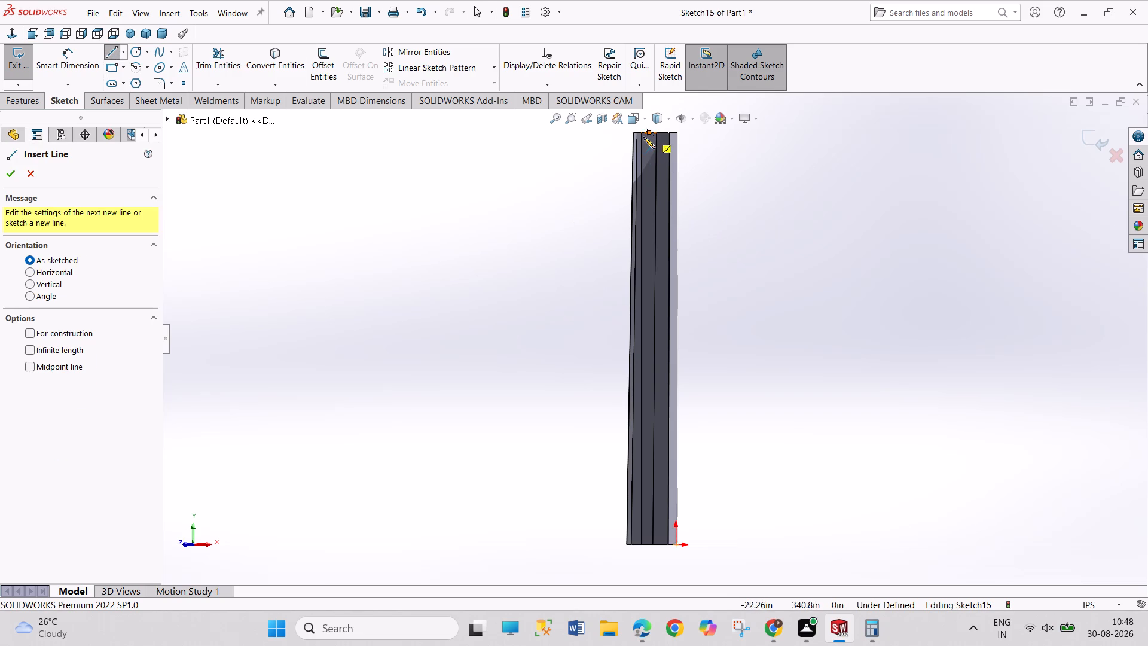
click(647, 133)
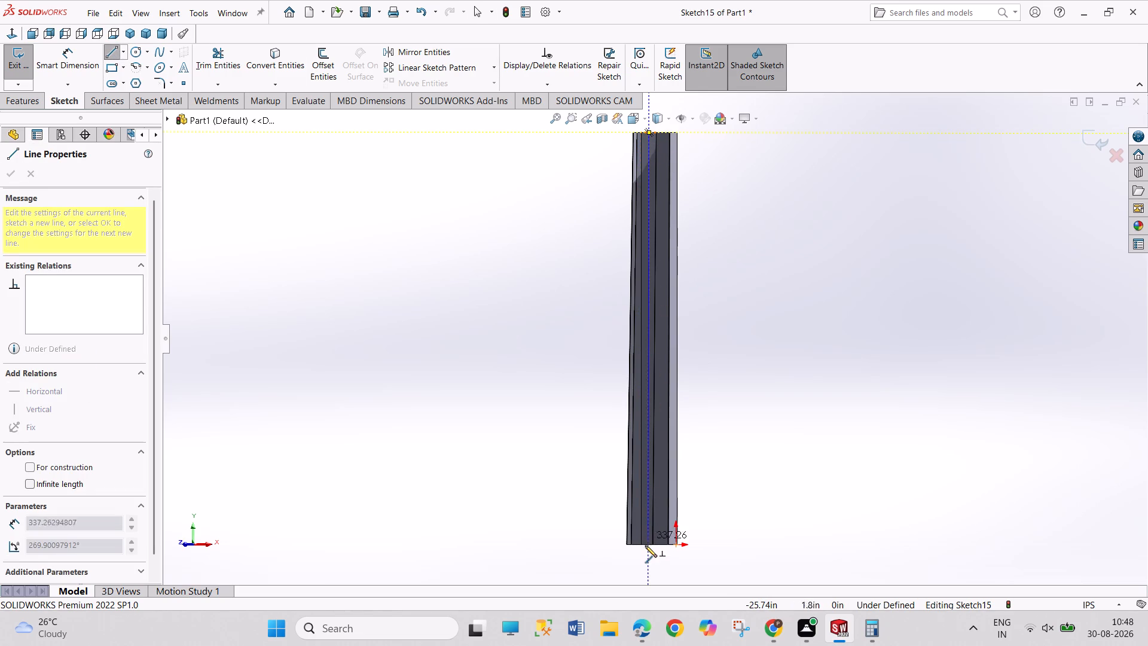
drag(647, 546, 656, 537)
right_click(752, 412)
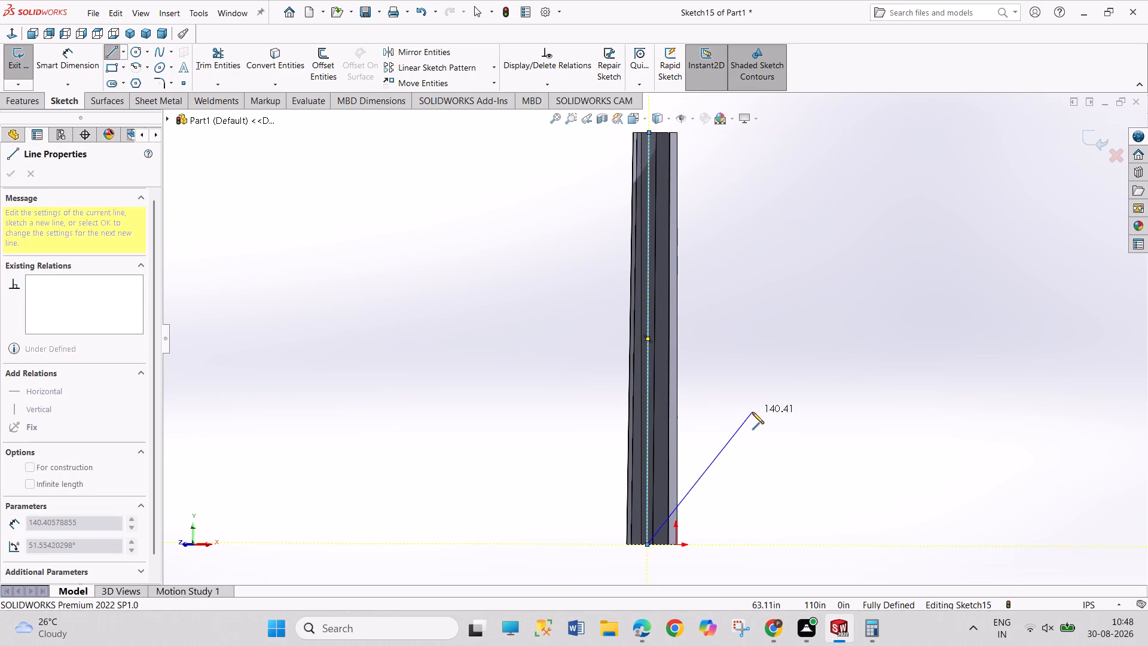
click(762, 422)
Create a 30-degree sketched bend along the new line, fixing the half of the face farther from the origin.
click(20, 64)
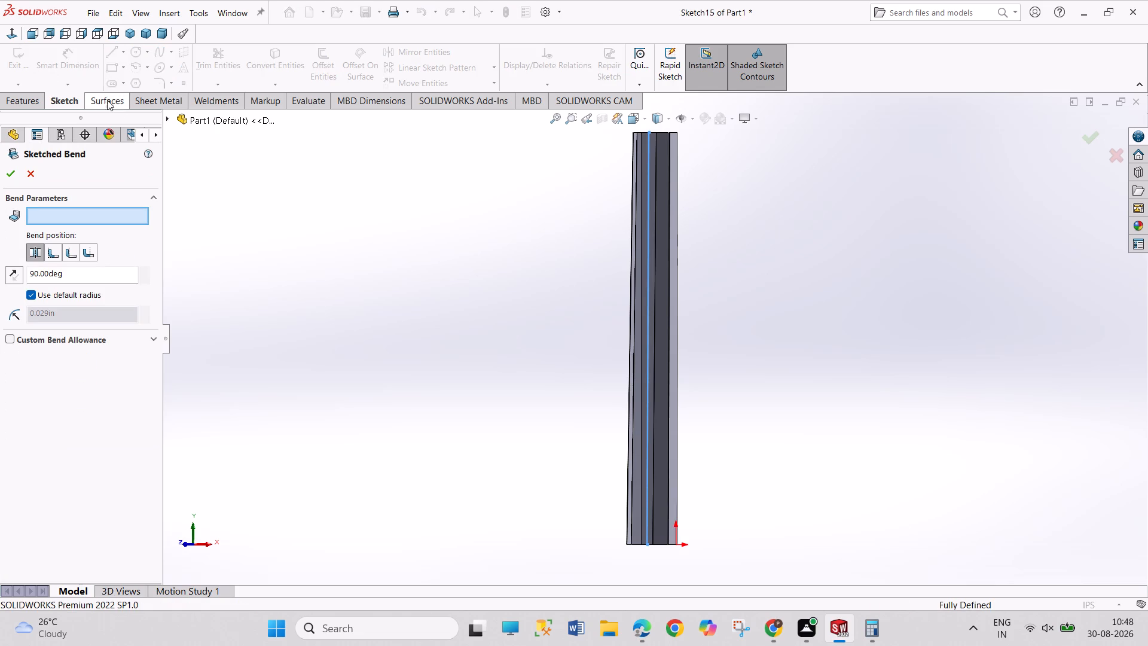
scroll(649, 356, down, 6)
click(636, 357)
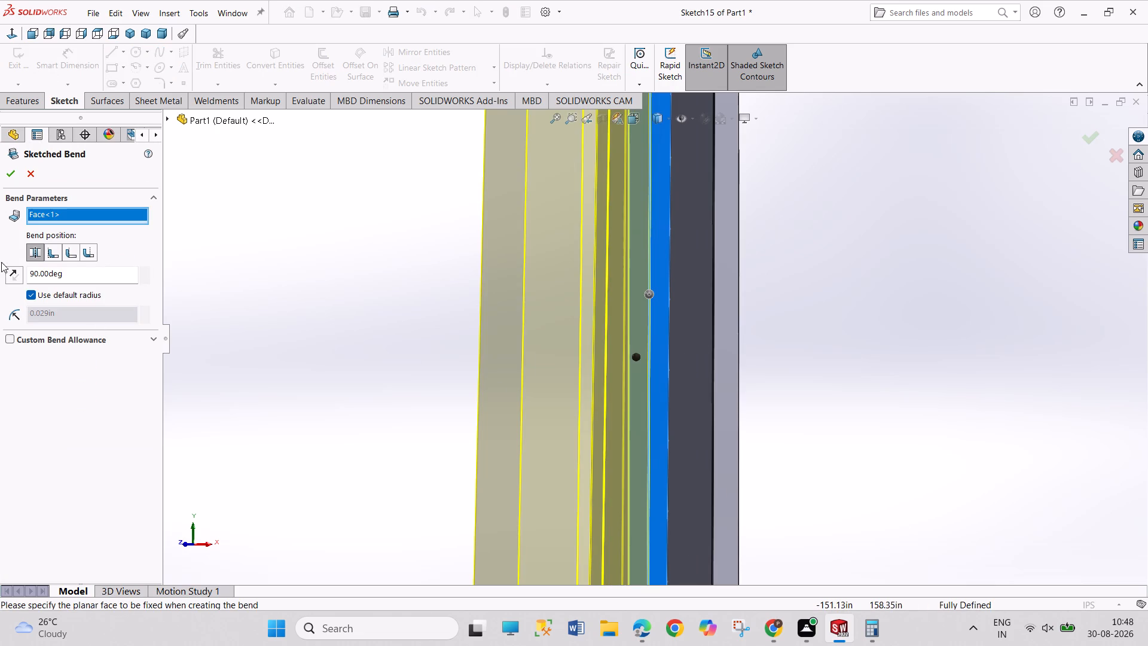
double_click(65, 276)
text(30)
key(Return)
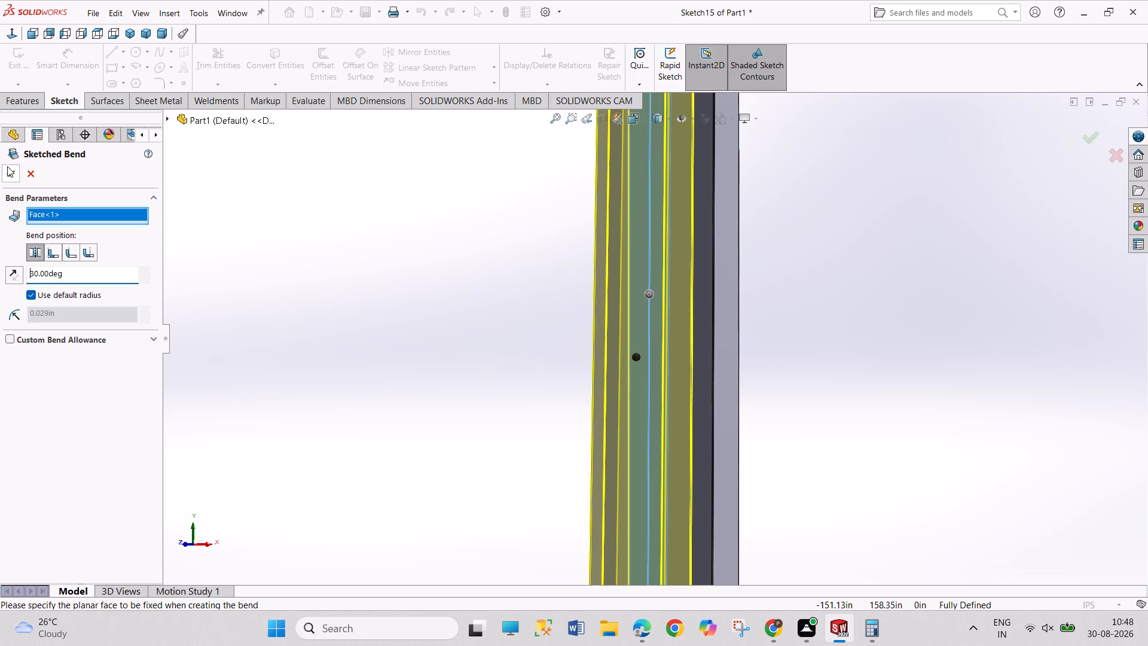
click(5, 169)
Examine the bent tube section from several angles, checking its open side and end profile.
drag(332, 258, 426, 376)
drag(364, 306, 439, 383)
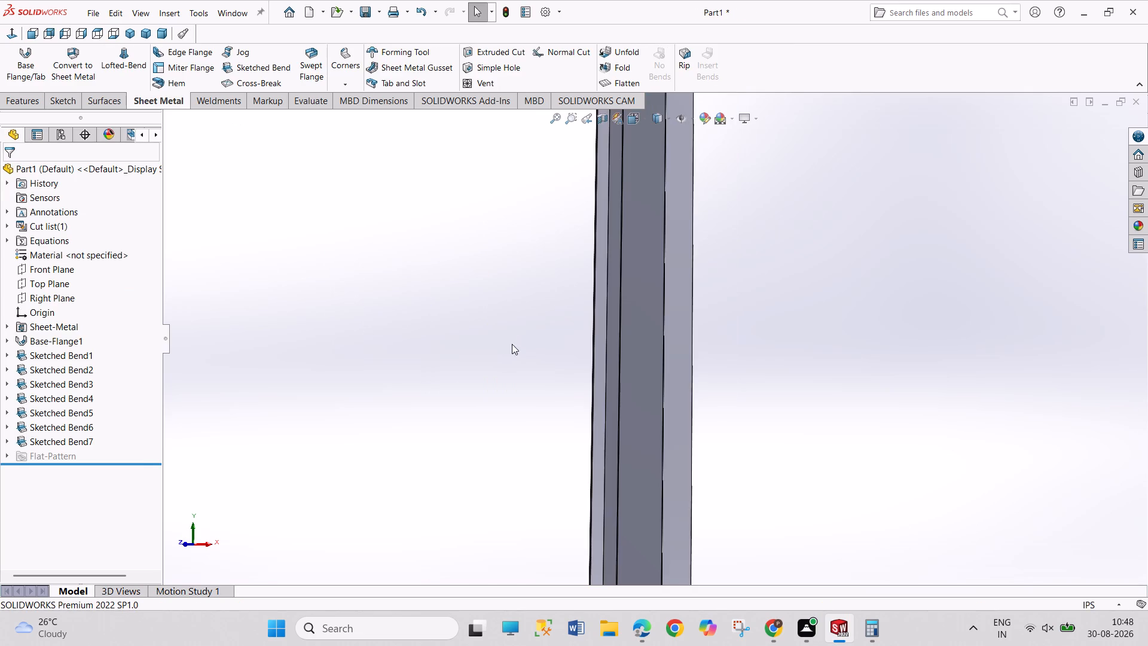
scroll(506, 338, up, 10)
middle_drag(667, 223, 665, 305)
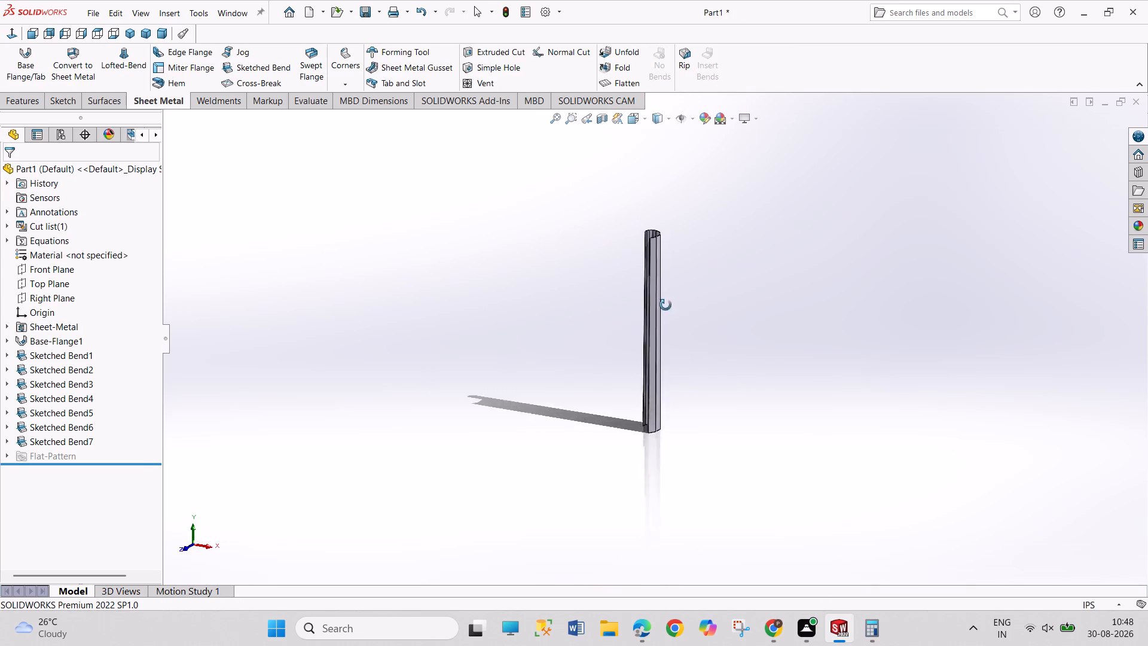
middle_drag(665, 305, 664, 313)
scroll(640, 241, down, 6)
scroll(685, 258, down, 6)
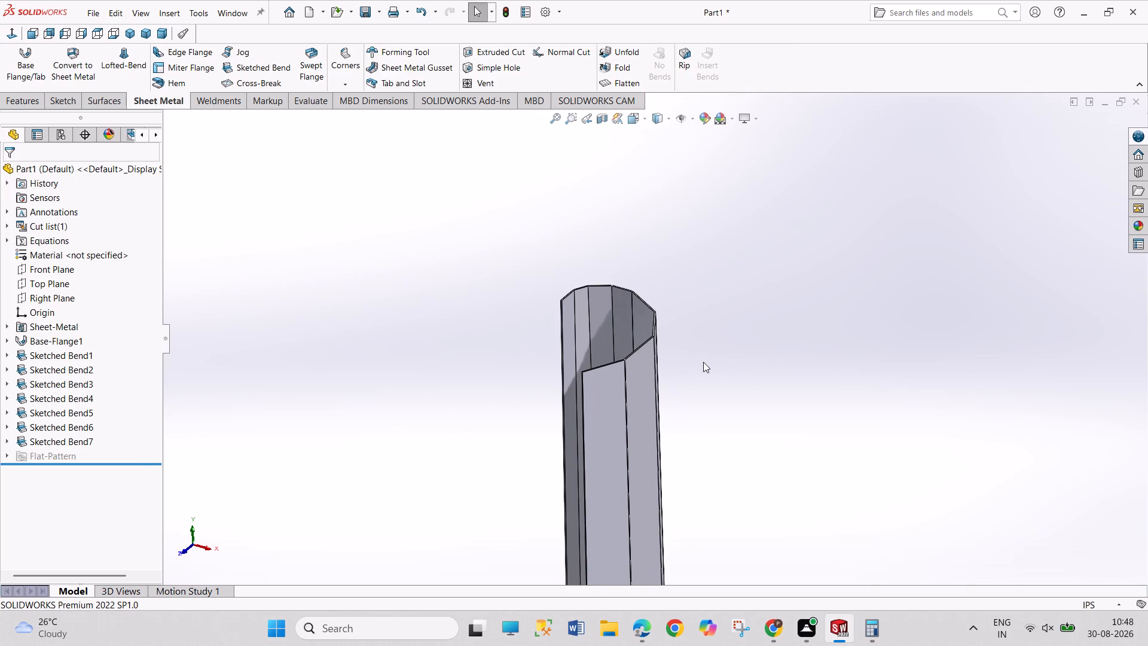
scroll(703, 365, up, 5)
right_drag(704, 366, 719, 373)
middle_drag(704, 366, 726, 384)
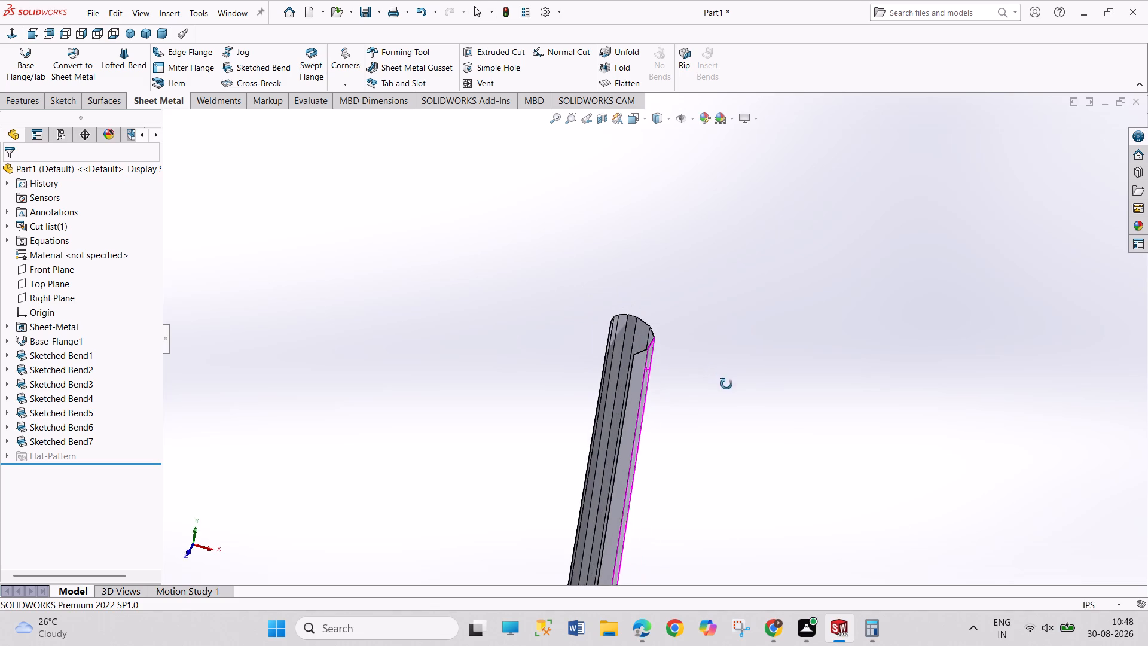
middle_drag(726, 384, 743, 498)
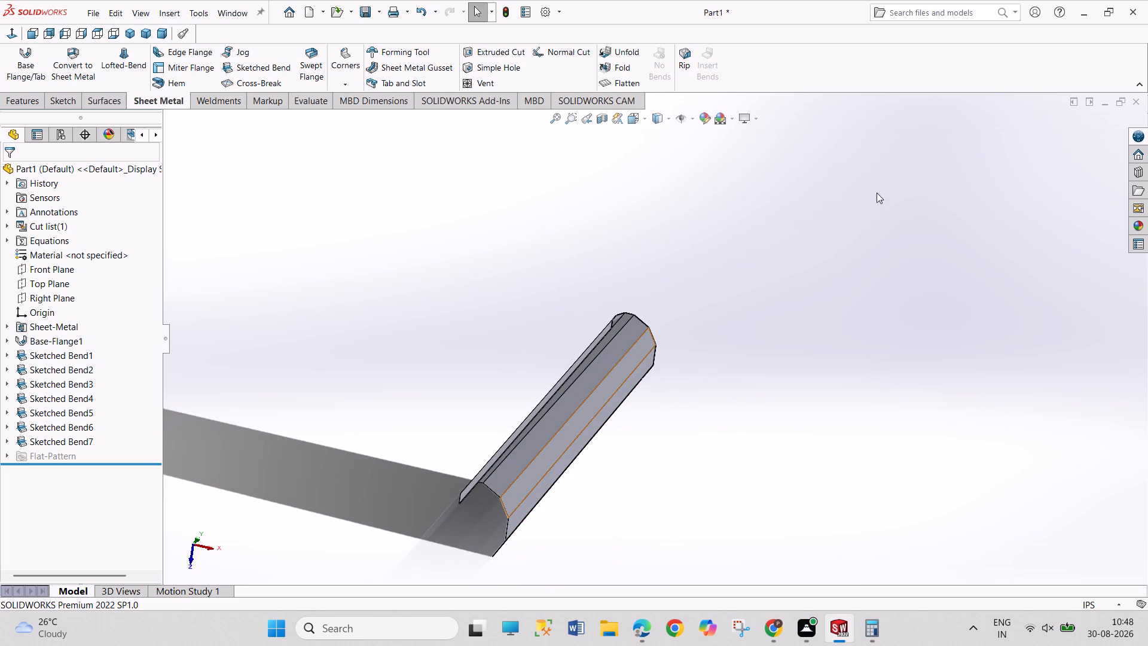
Close the tube part without saving its changes.
click(1131, 109)
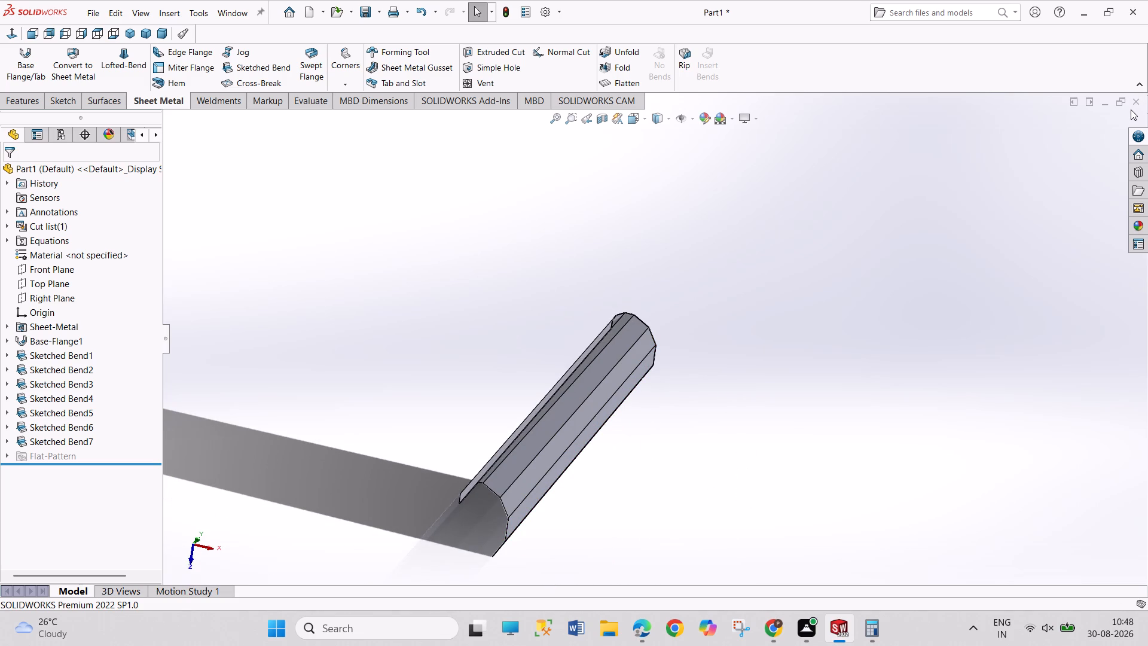
click(1135, 105)
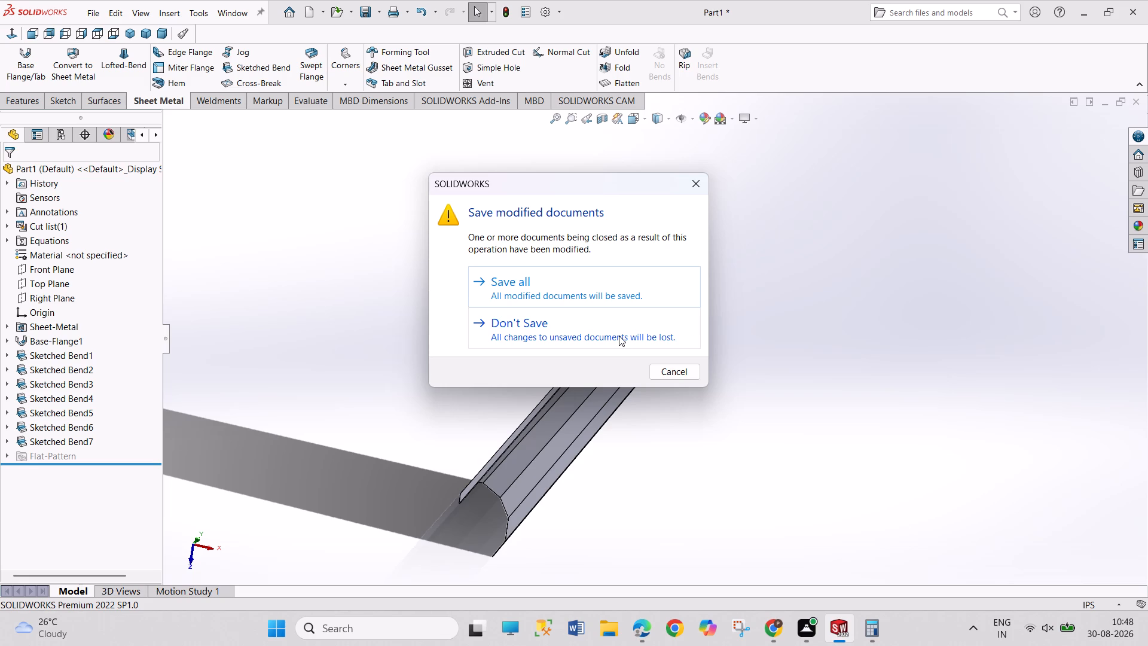
click(527, 323)
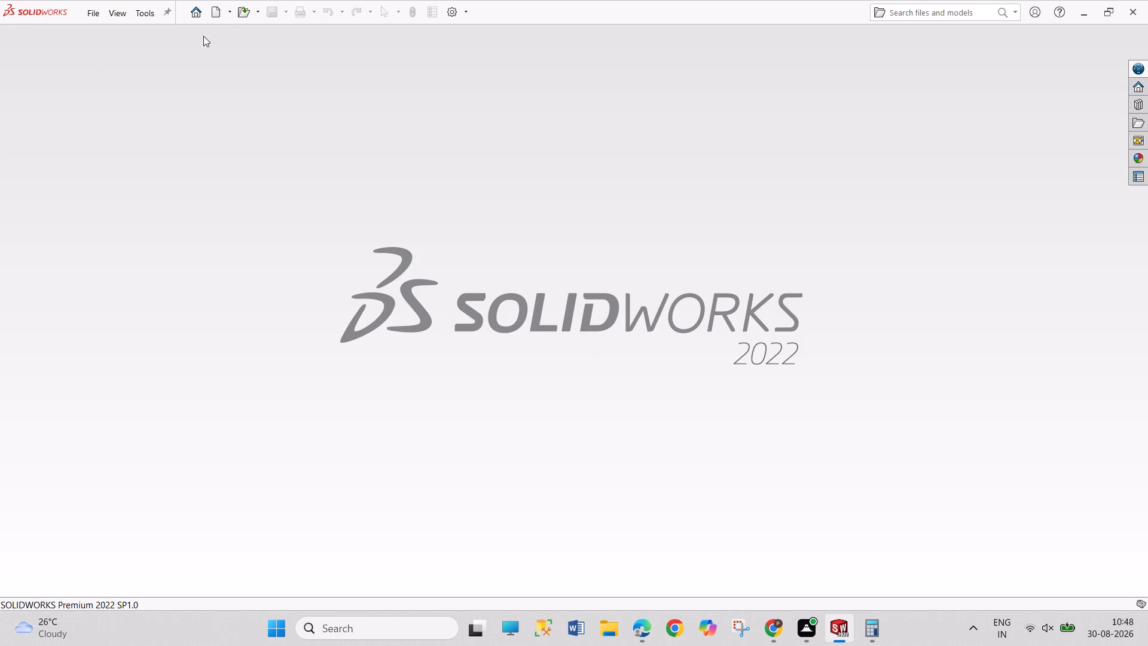
Create a new blank part document.
click(211, 7)
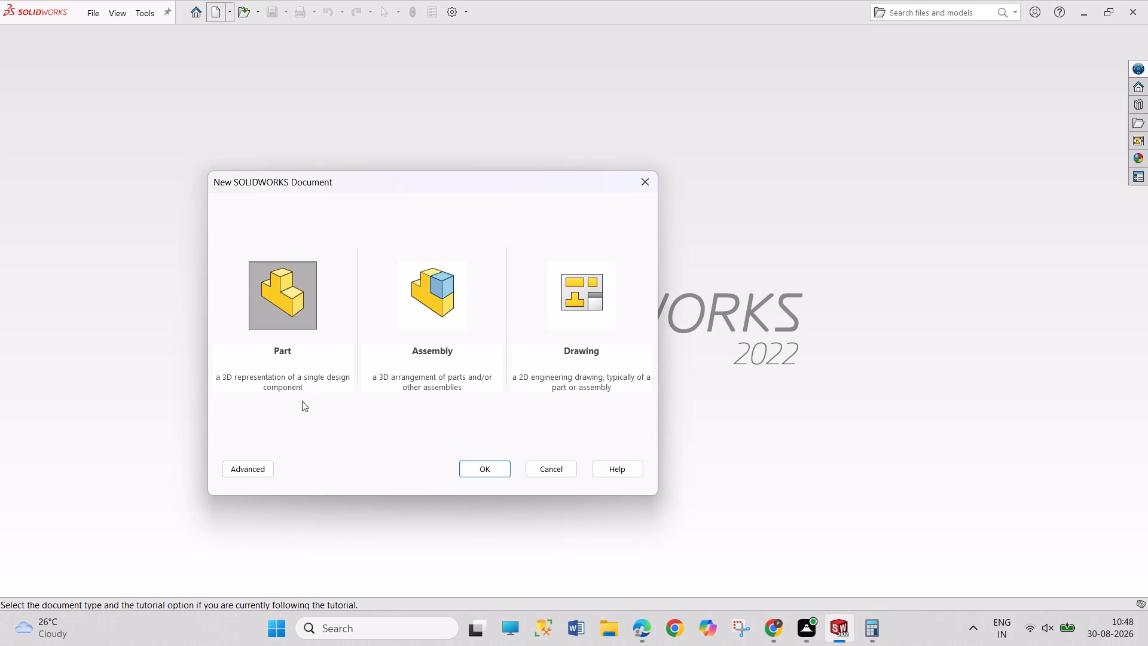
click(465, 465)
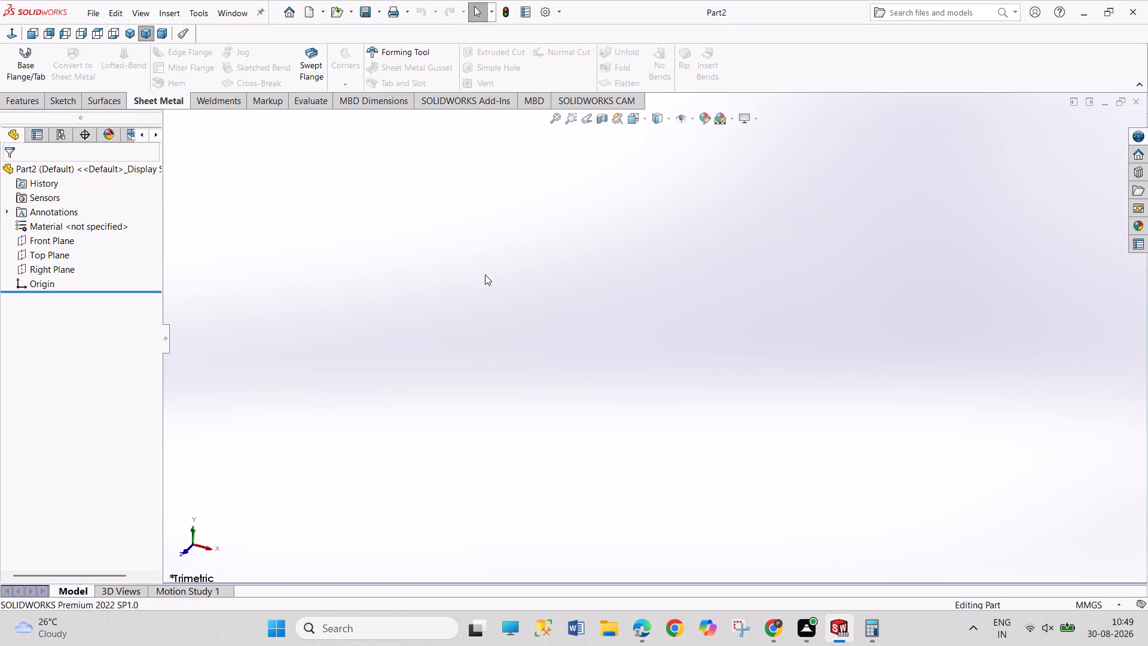
drag(485, 275, 575, 371)
drag(474, 295, 524, 377)
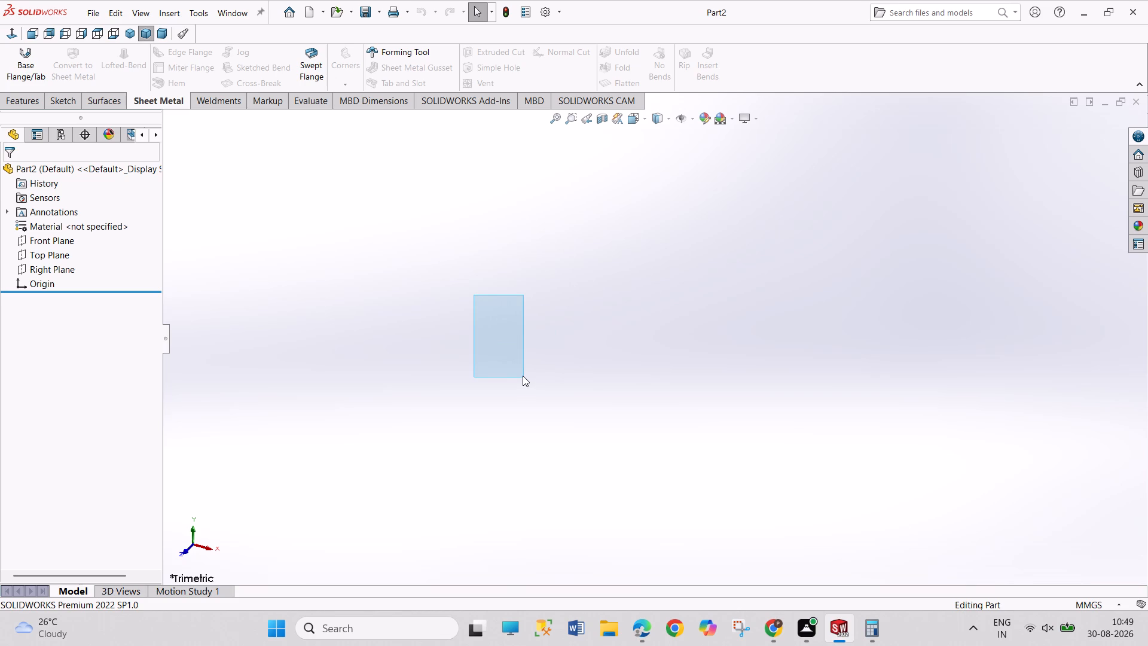
Switch to the PDF drawing in Edge and look through its sheets for the next component, including the plate and vang details on sheet 12.
click(643, 618)
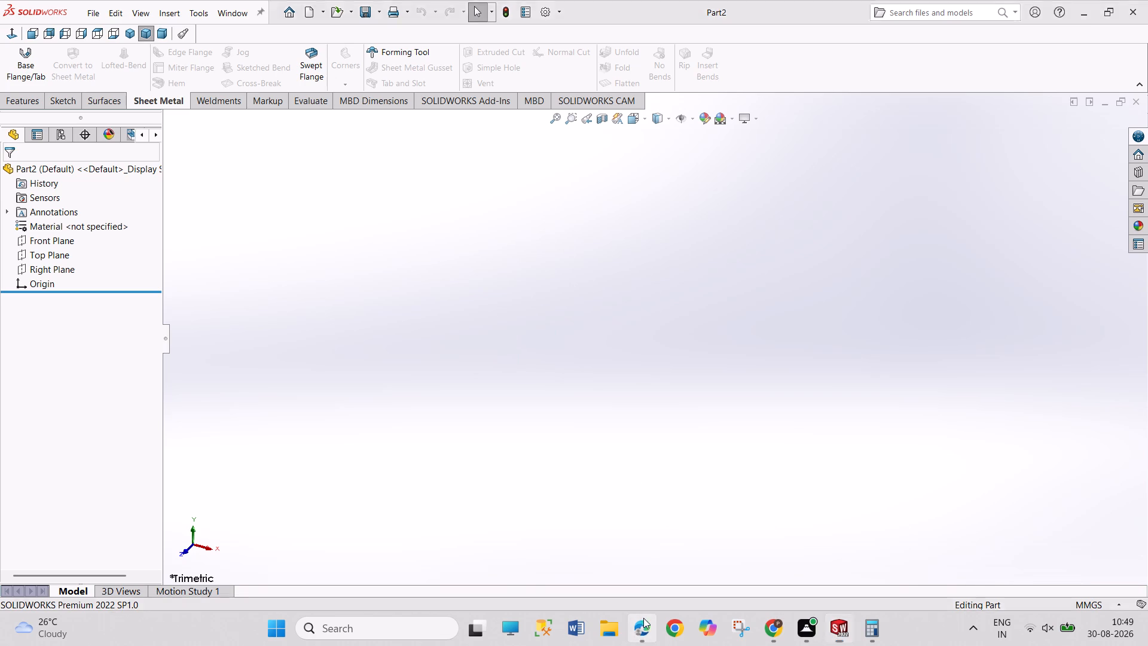
drag(1140, 414, 1138, 434)
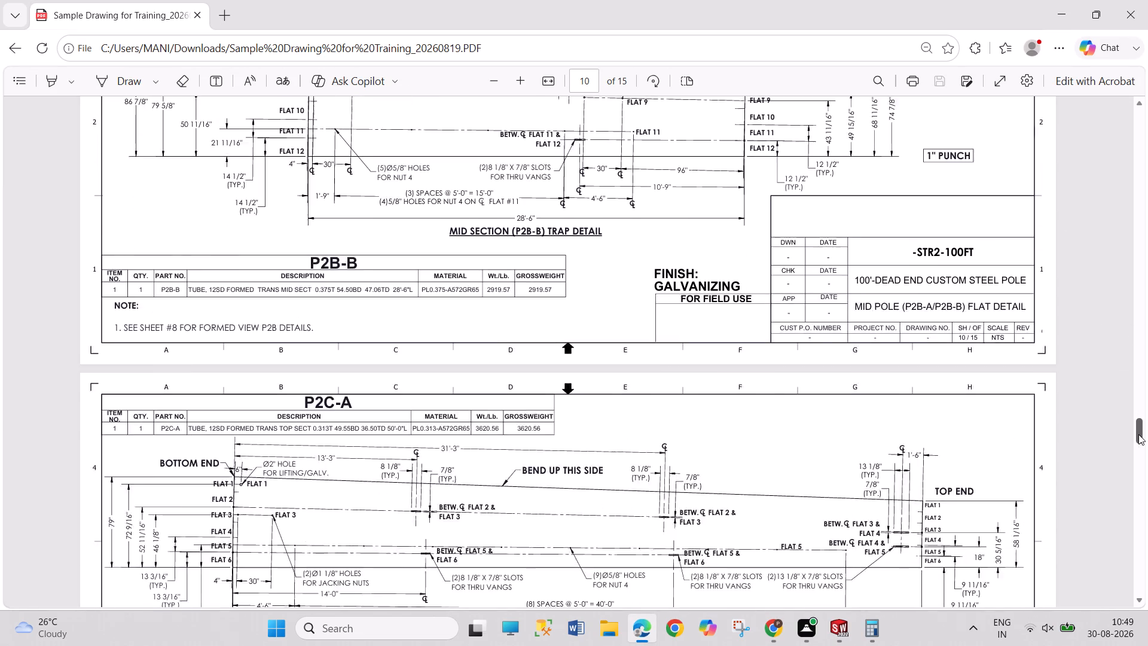
drag(1138, 434, 1115, 471)
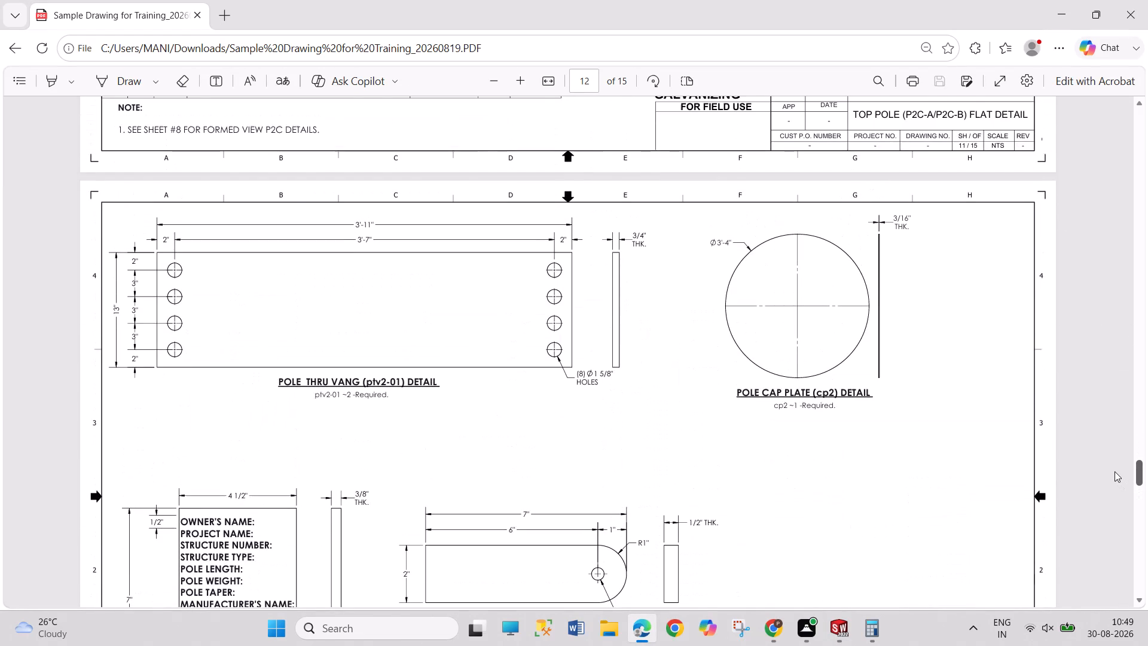
drag(1115, 471, 1113, 471)
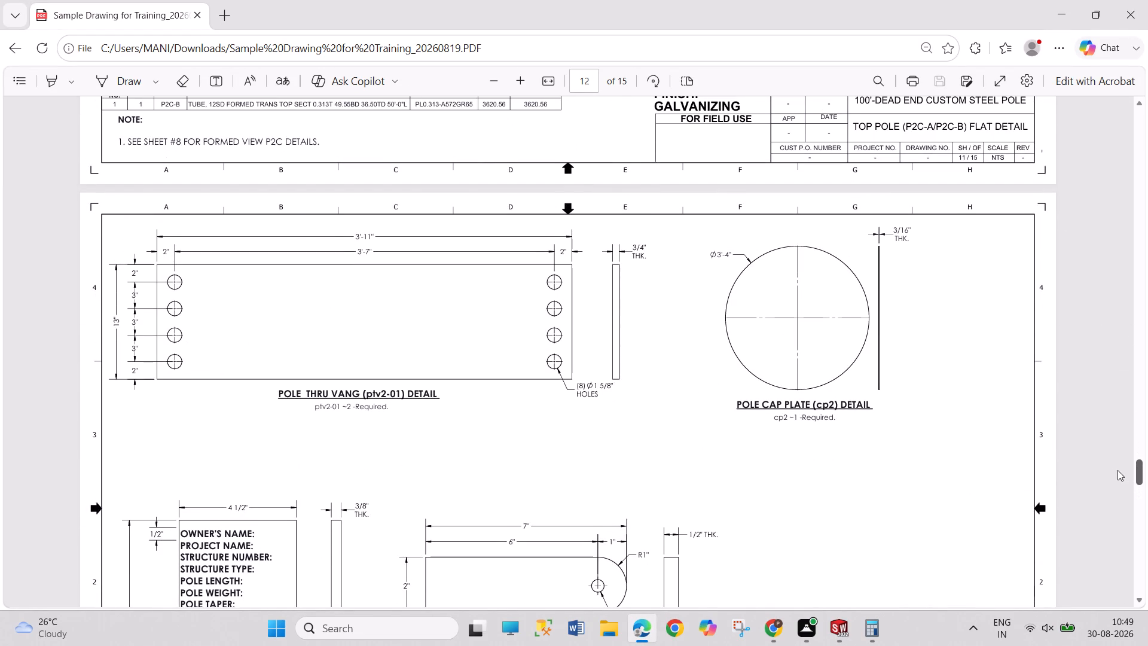
drag(1134, 476, 1134, 383)
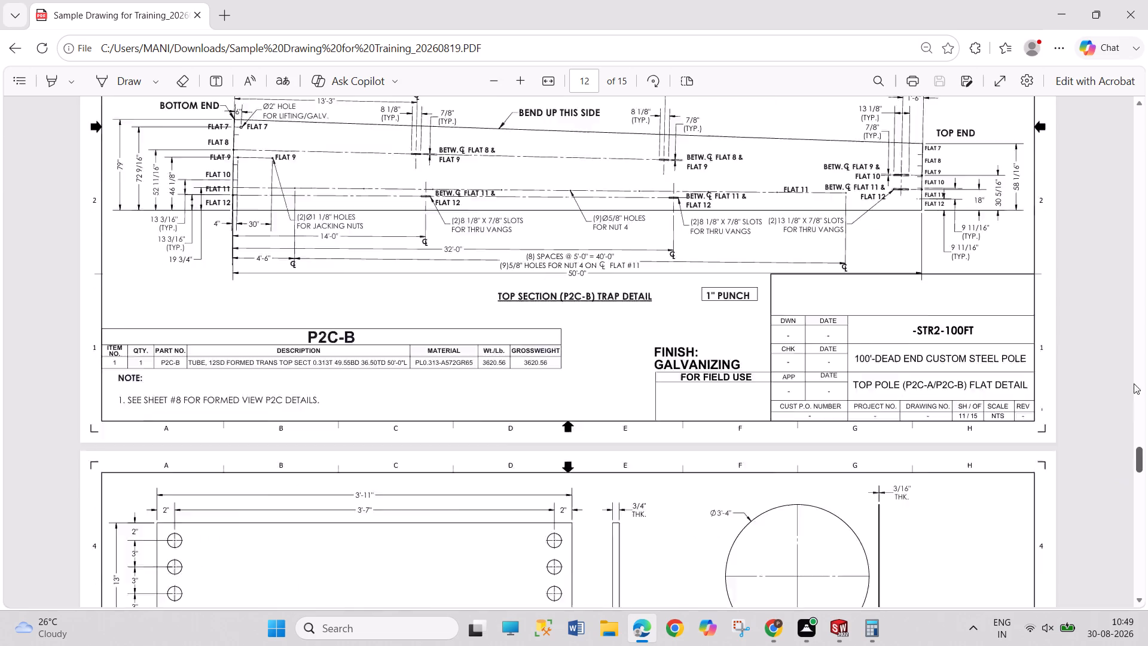
drag(1134, 383, 1104, 113)
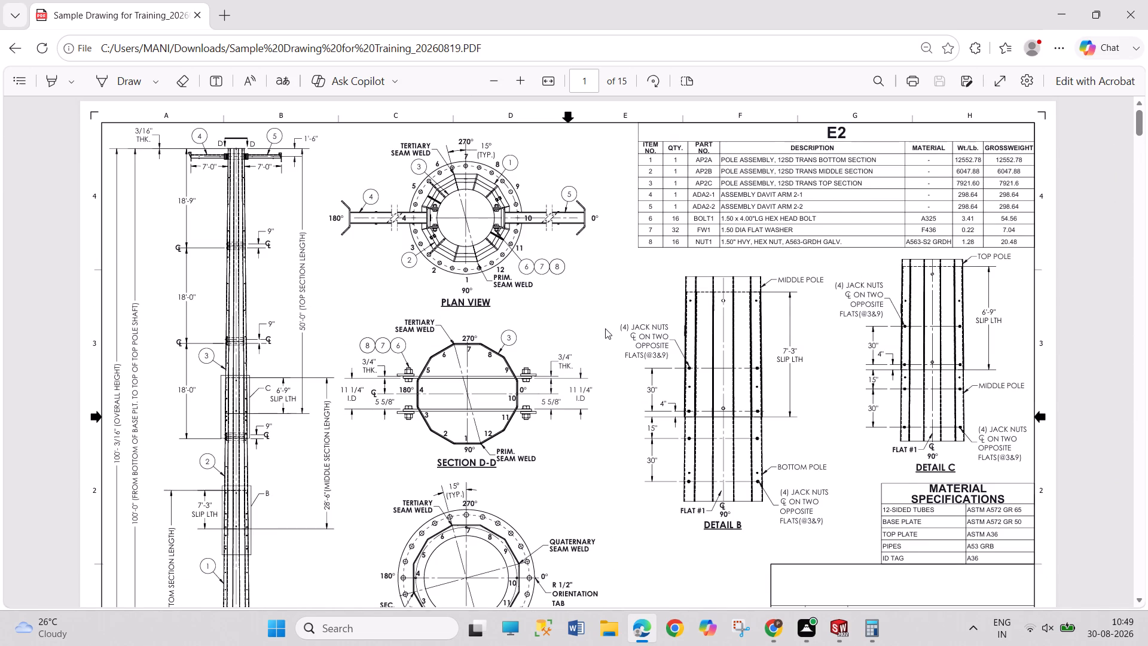
scroll(605, 329, down, 7)
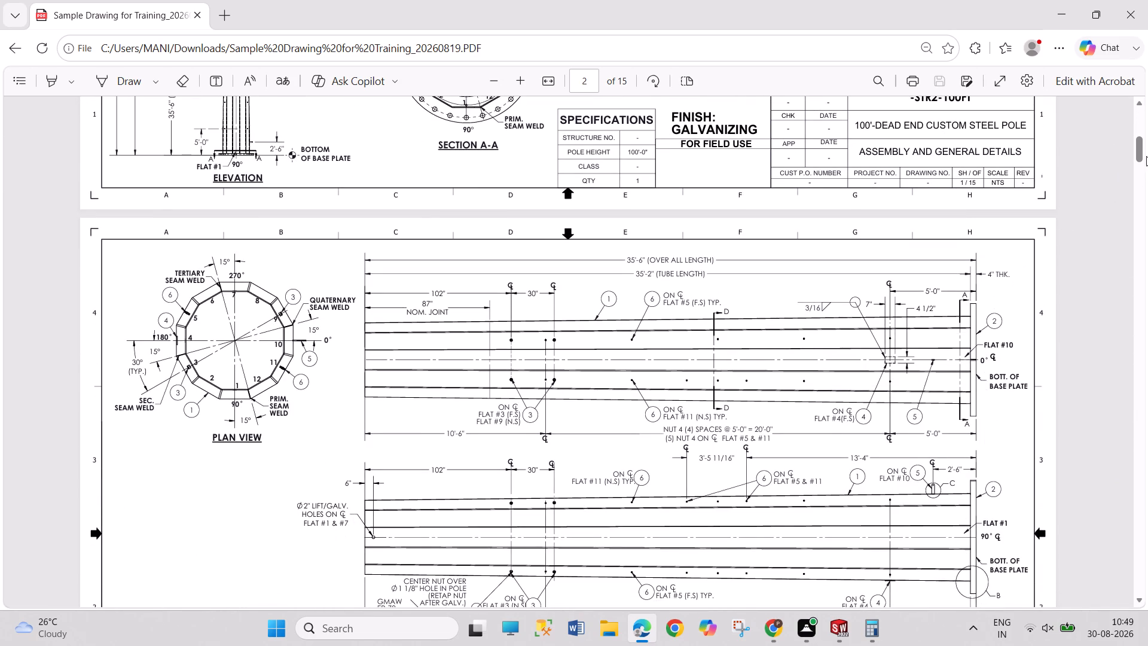
drag(1146, 147, 1132, 592)
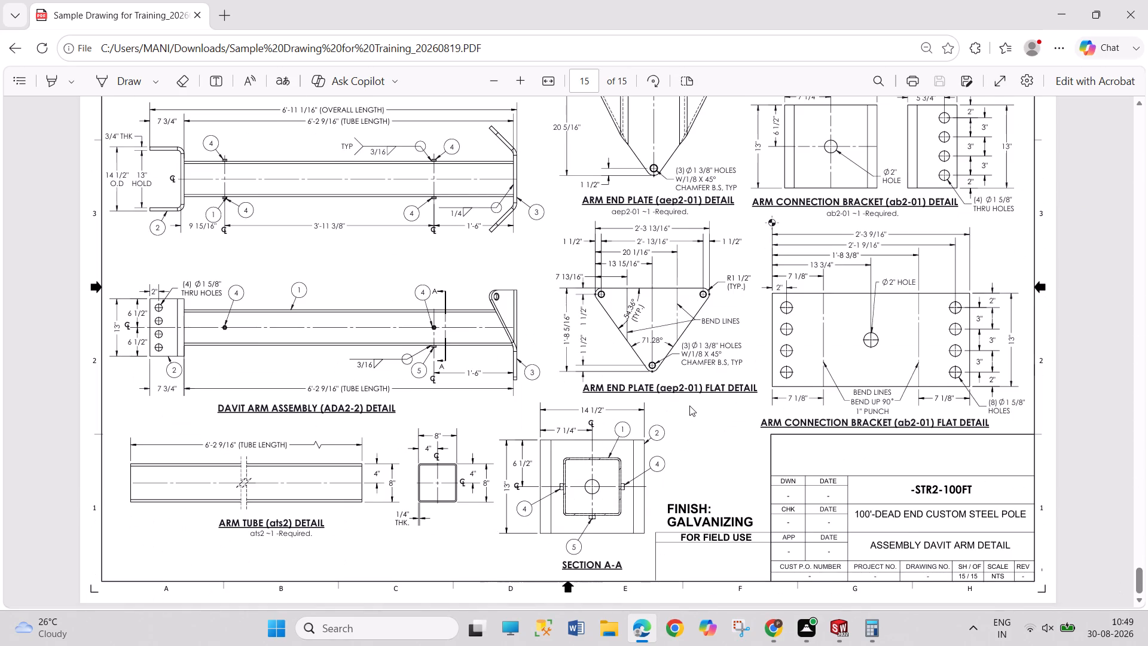
scroll(689, 406, up, 12)
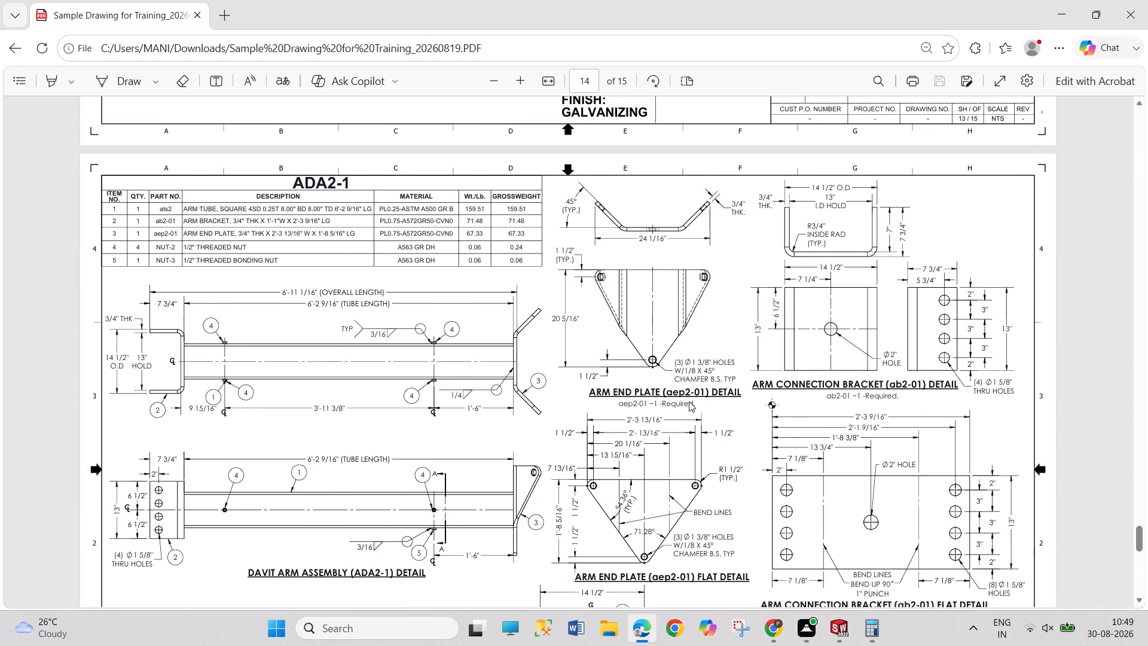
scroll(689, 401, up, 7)
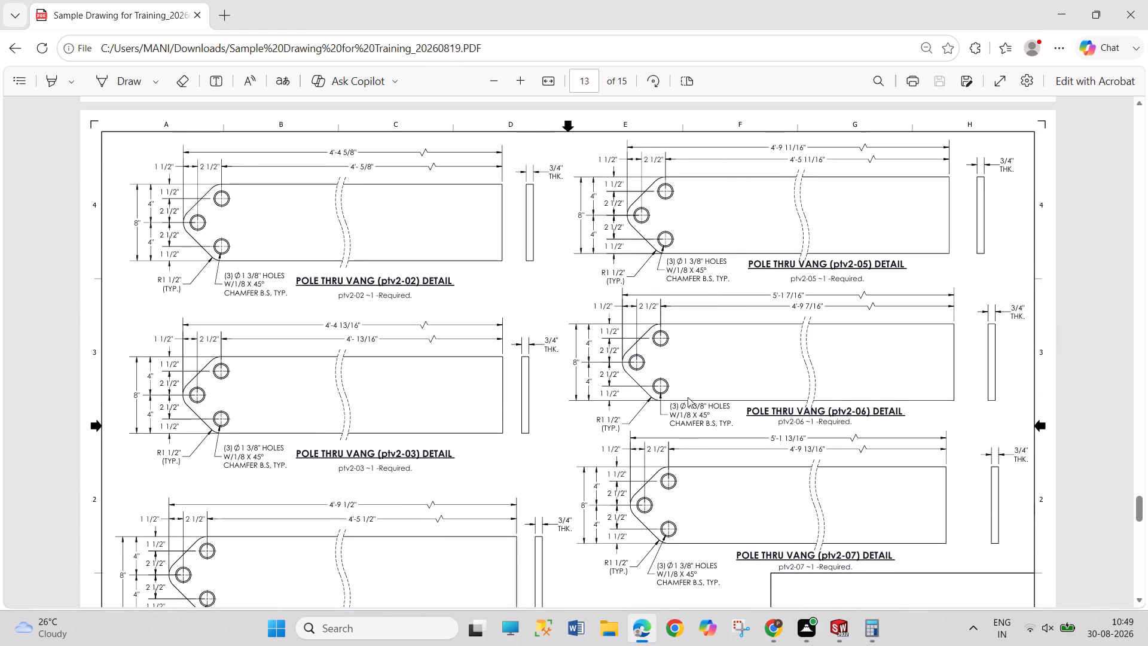
scroll(688, 397, up, 6)
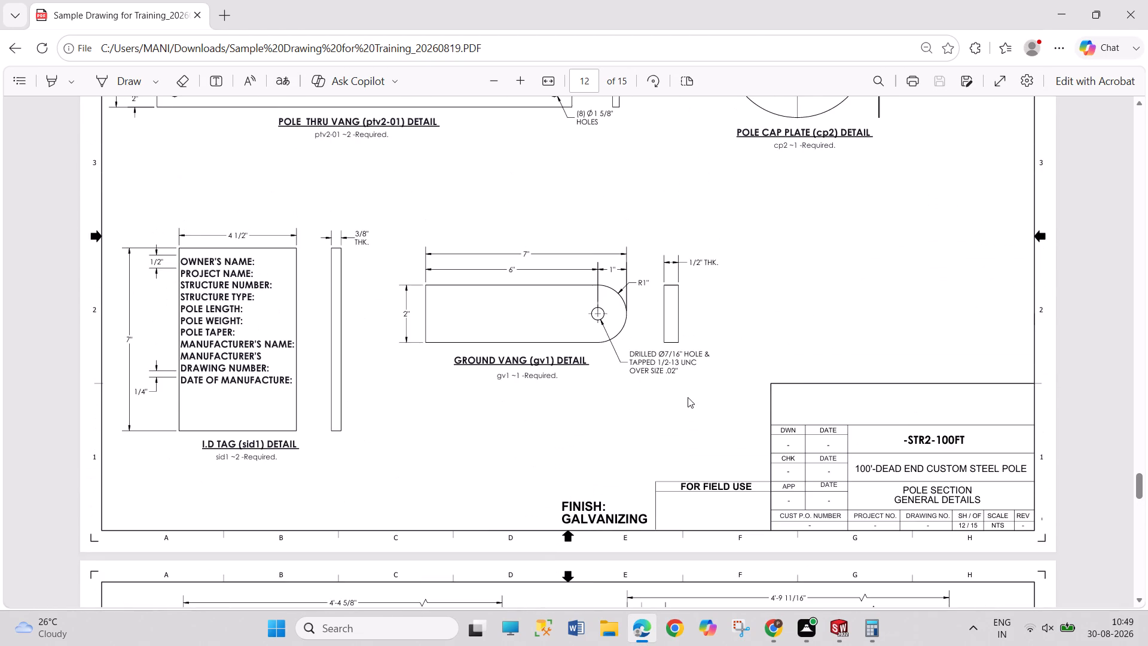
scroll(688, 397, up, 3)
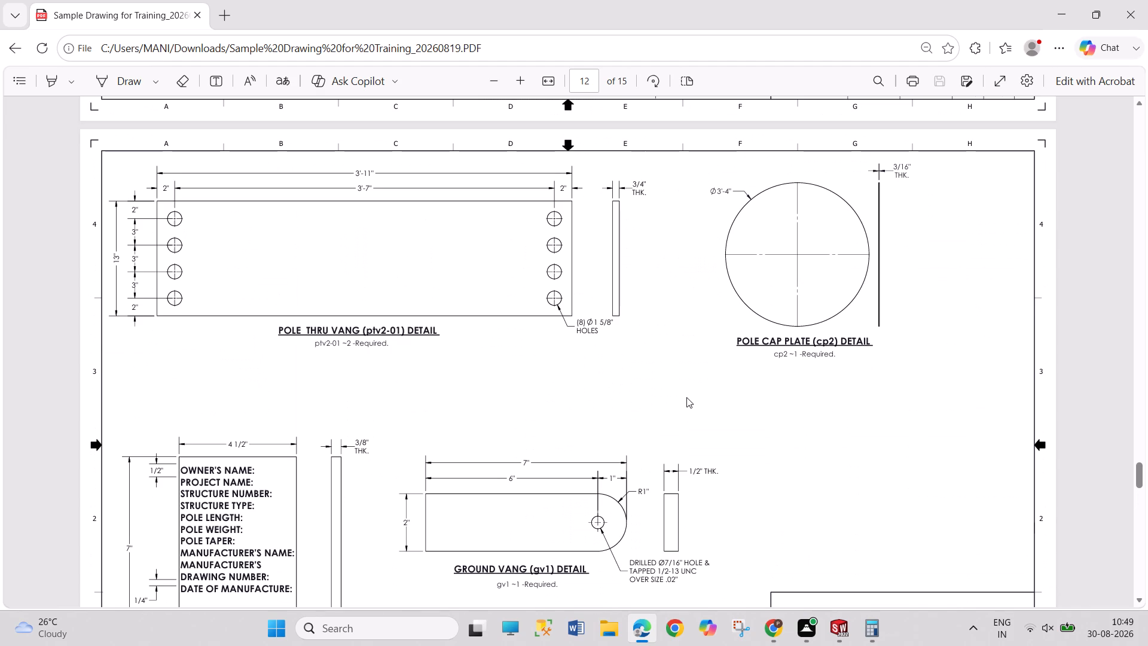
Examine the pole thru vang details on sheet 13 and the ADA2-1 davit arm parts list on sheet 14.
scroll(686, 397, down, 9)
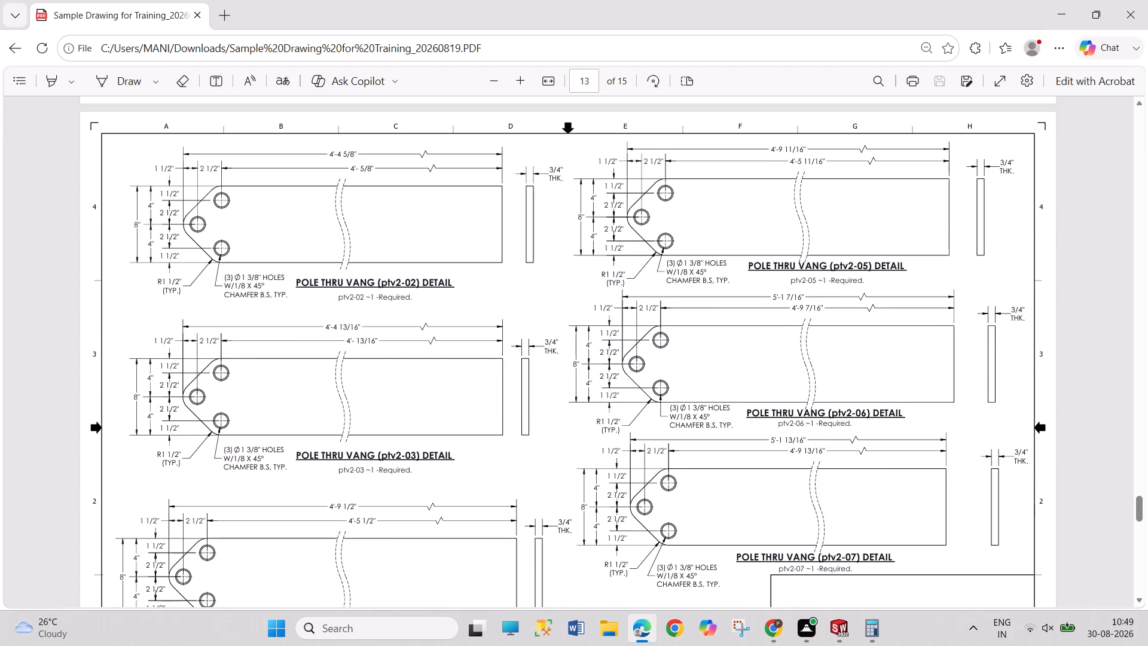
scroll(688, 406, up, 1)
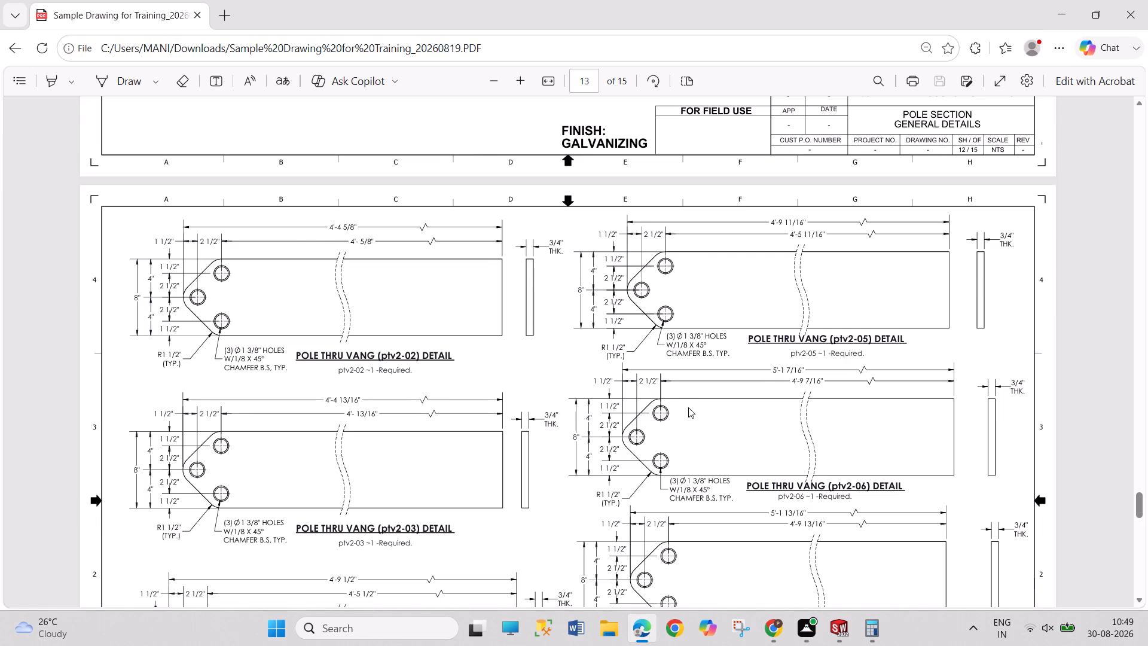
scroll(688, 407, down, 7)
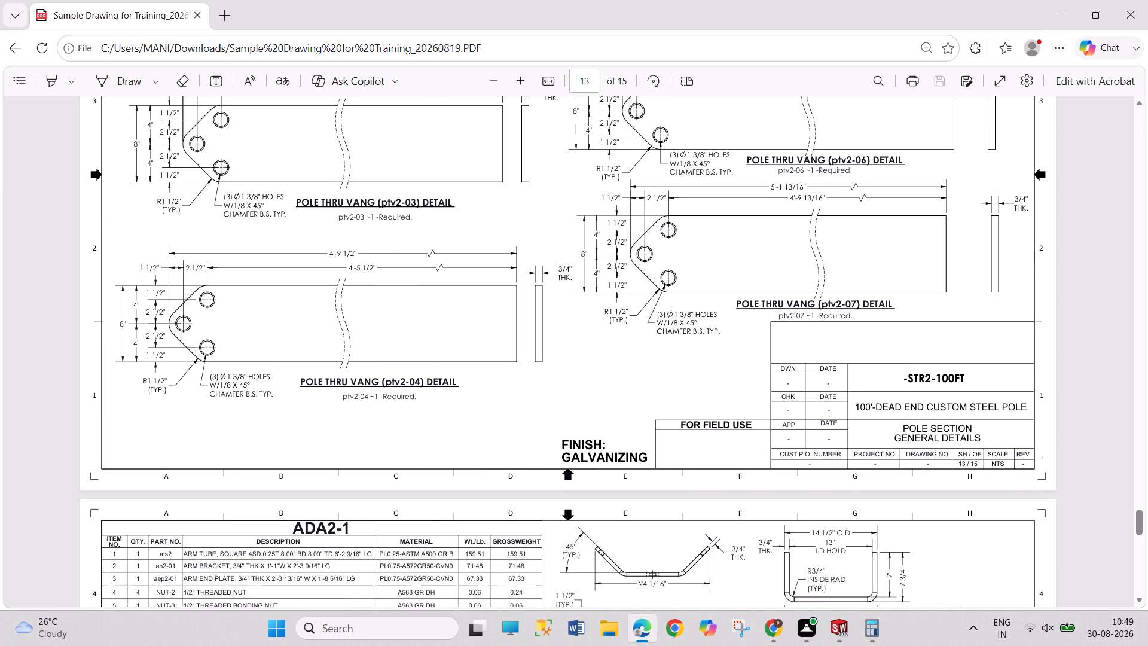
scroll(688, 415, down, 3)
scroll(688, 416, up, 1)
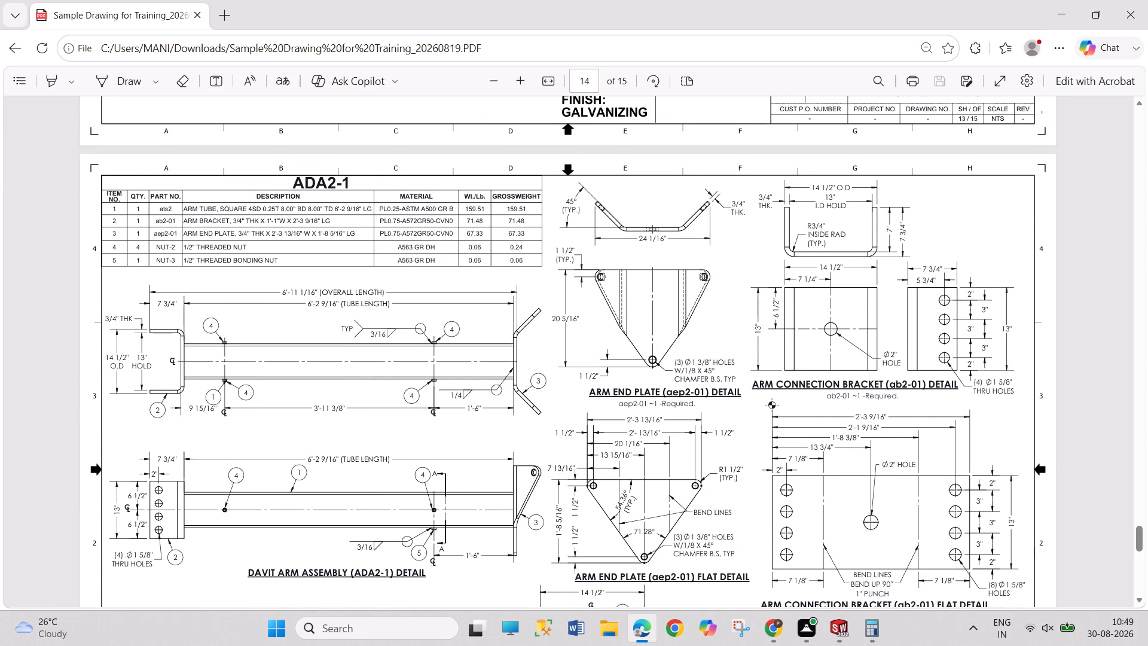
drag(184, 206, 384, 213)
click(342, 281)
Review the overall pole assembly on sheet 1 and the davit arm tube, end plate and connection bracket details on sheet 14.
drag(1137, 546, 1136, 236)
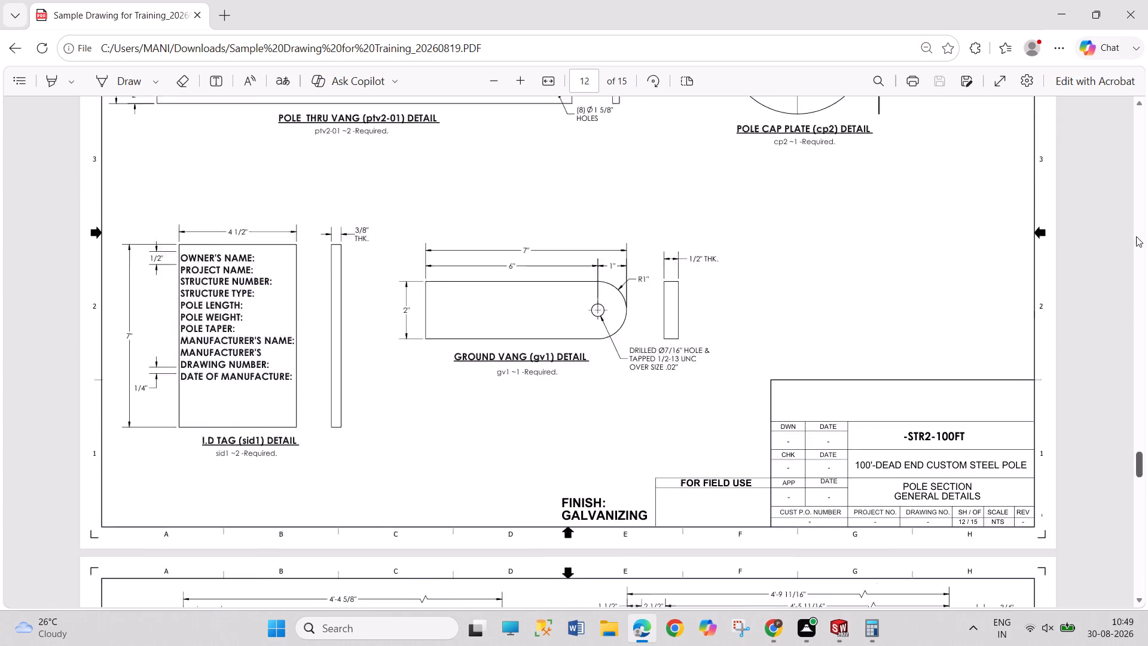
drag(1136, 236, 1147, 28)
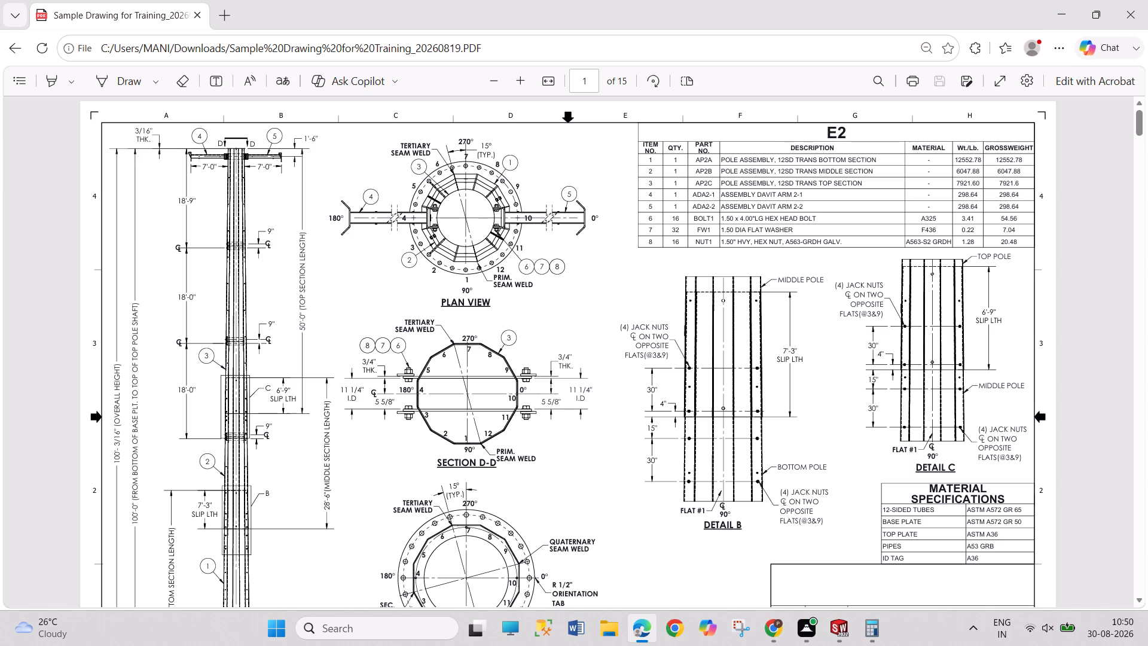
drag(1141, 129, 1143, 446)
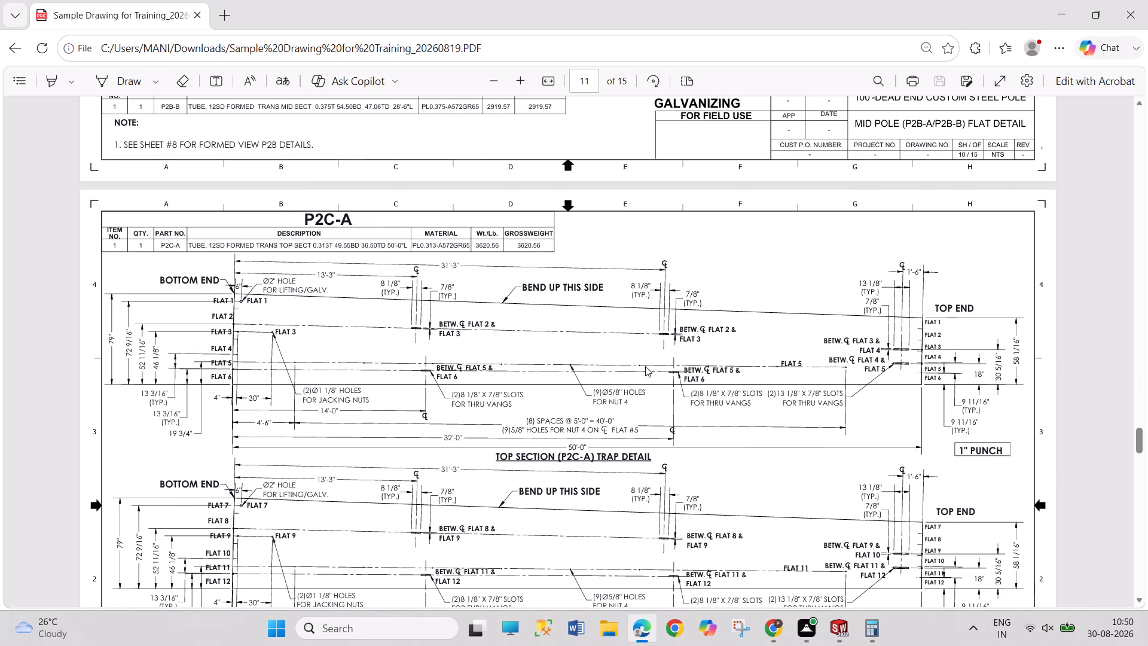
scroll(638, 356, down, 20)
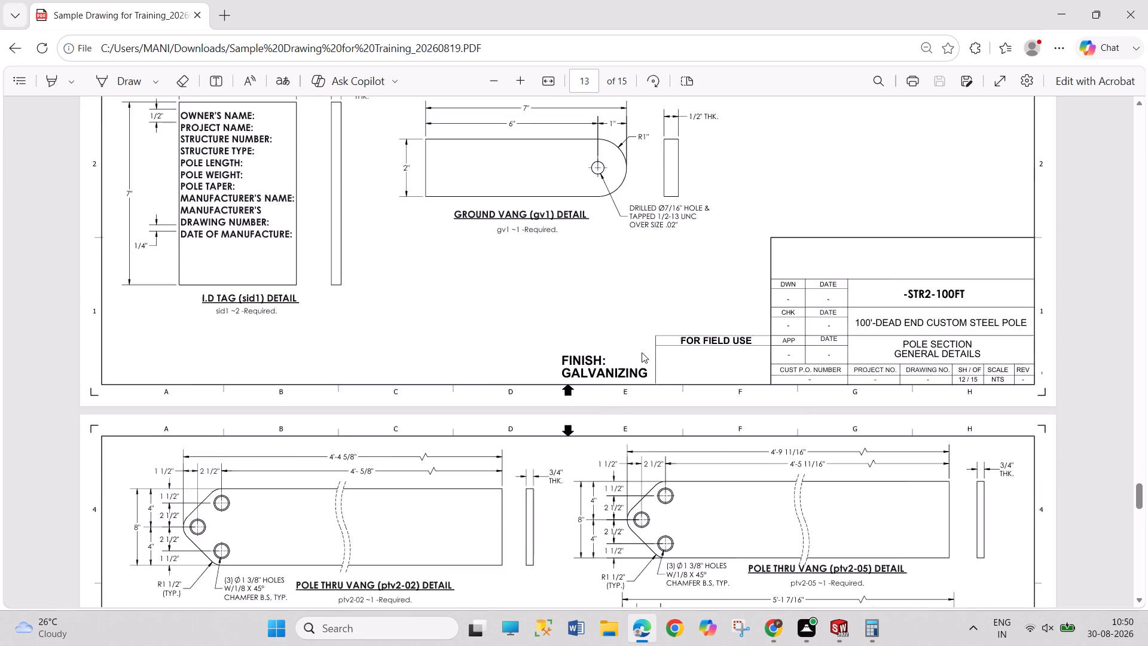
scroll(643, 349, down, 6)
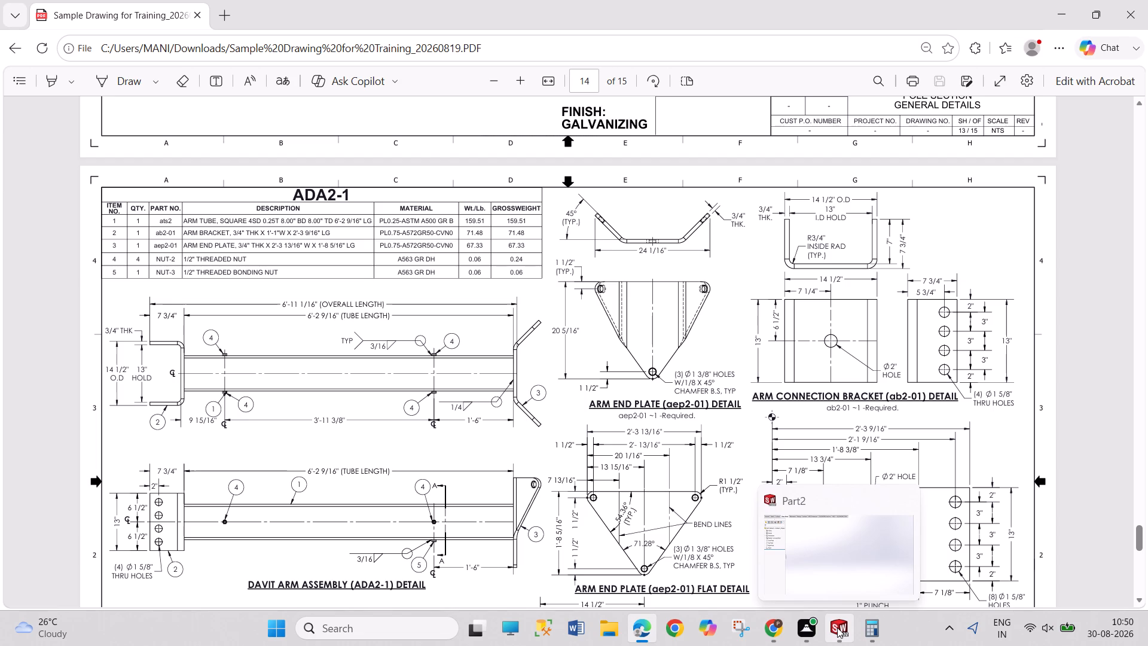
scroll(588, 486, down, 1)
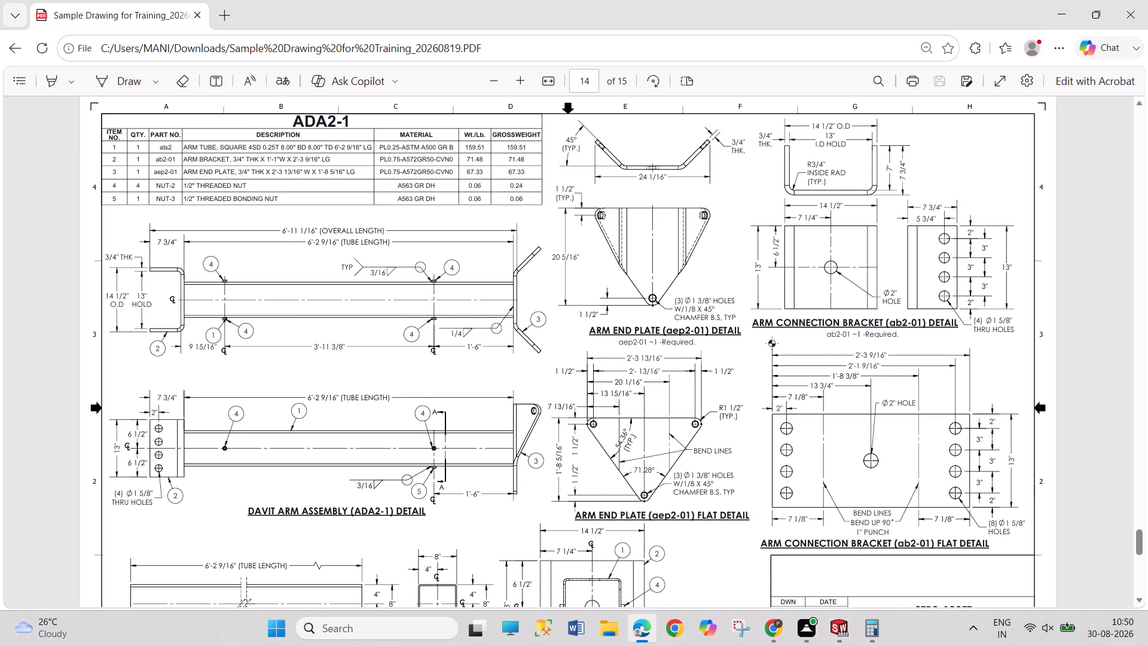
scroll(548, 366, down, 4)
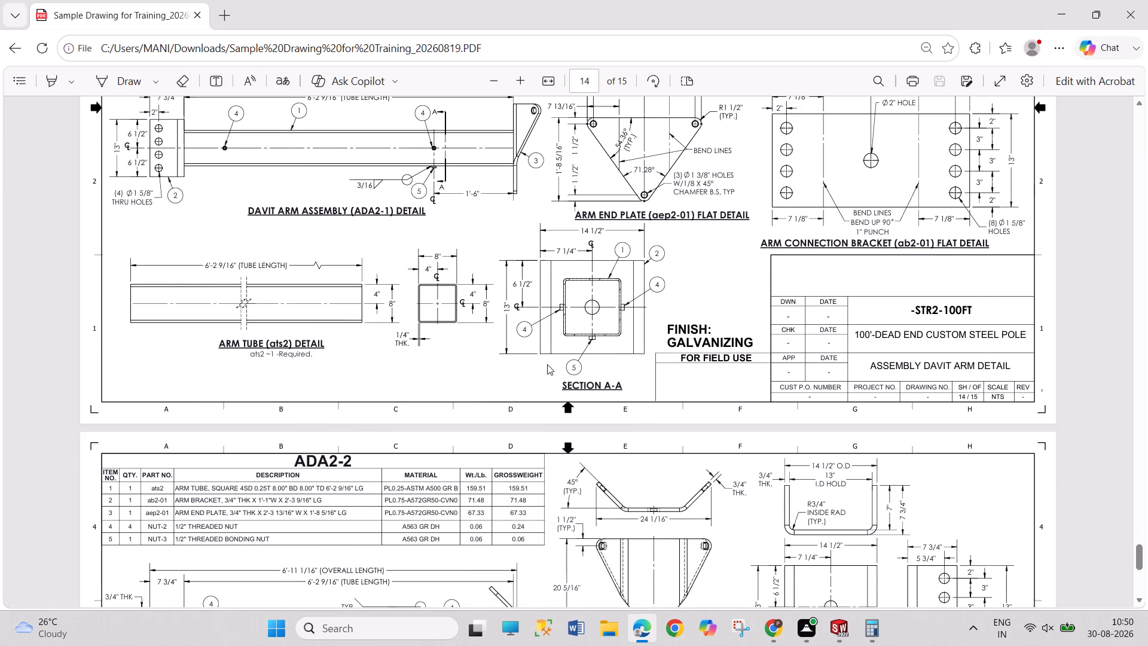
scroll(547, 364, up, 1)
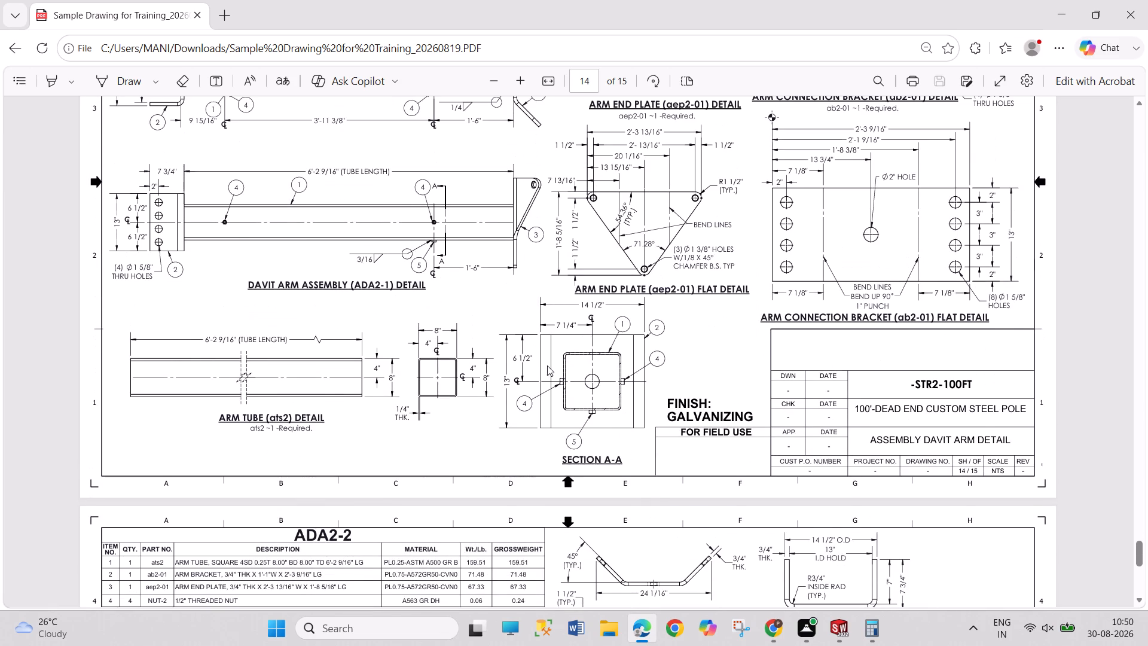
scroll(548, 370, up, 2)
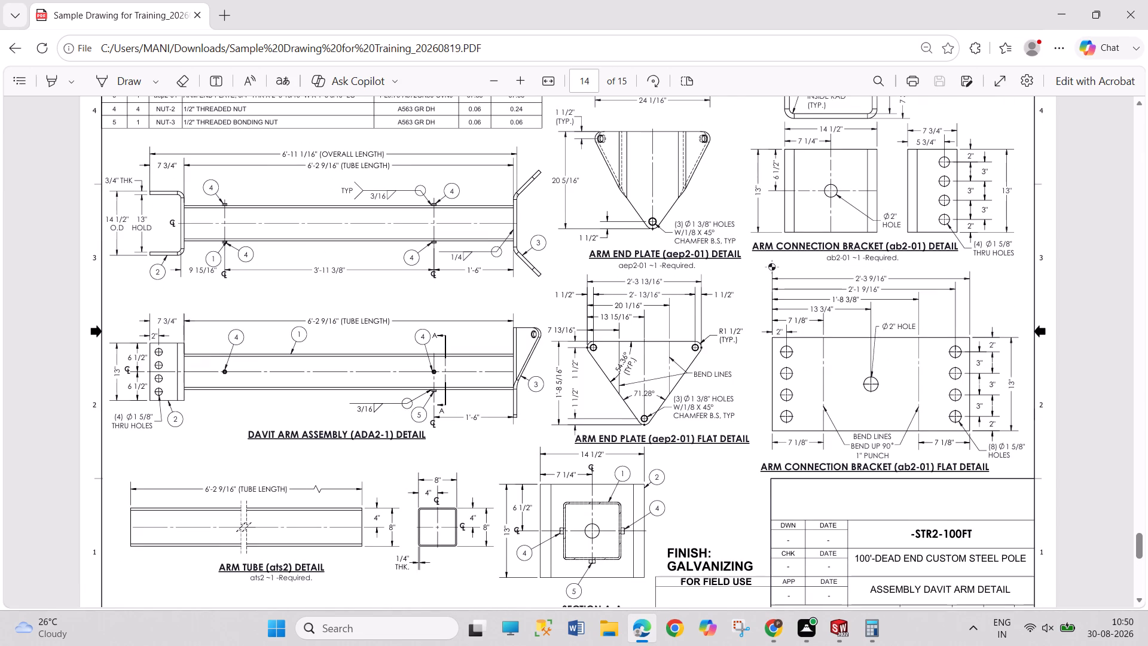
Switch to SOLIDWORKS and start a sketch on the Front Plane of the blank part.
click(847, 627)
drag(637, 300, 710, 400)
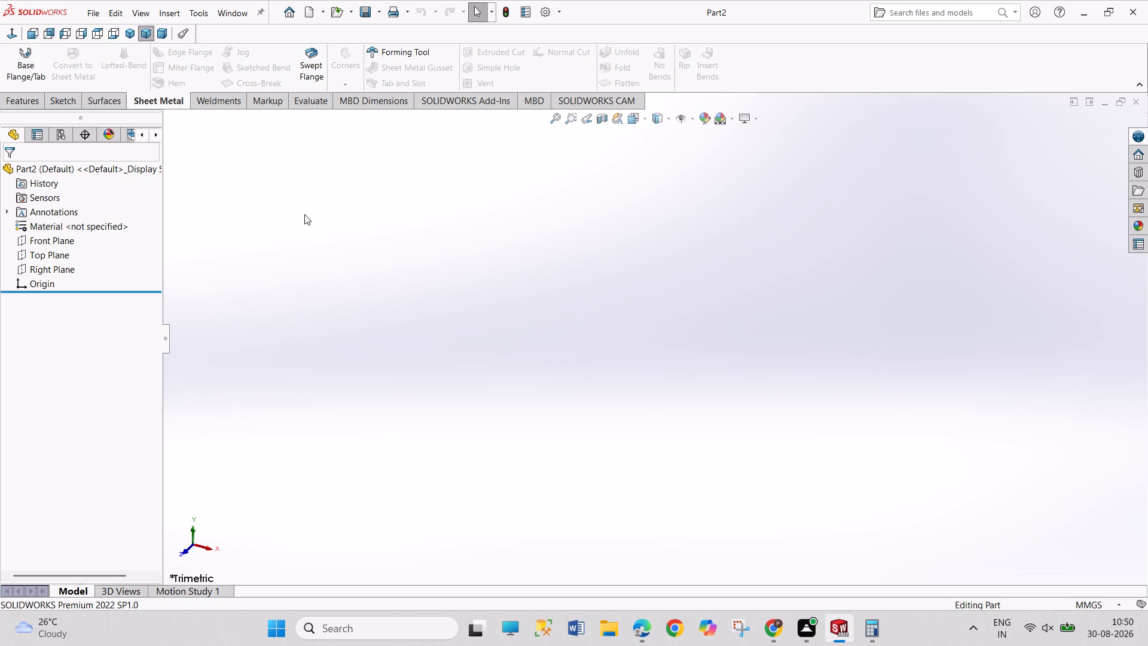
click(58, 240)
click(66, 227)
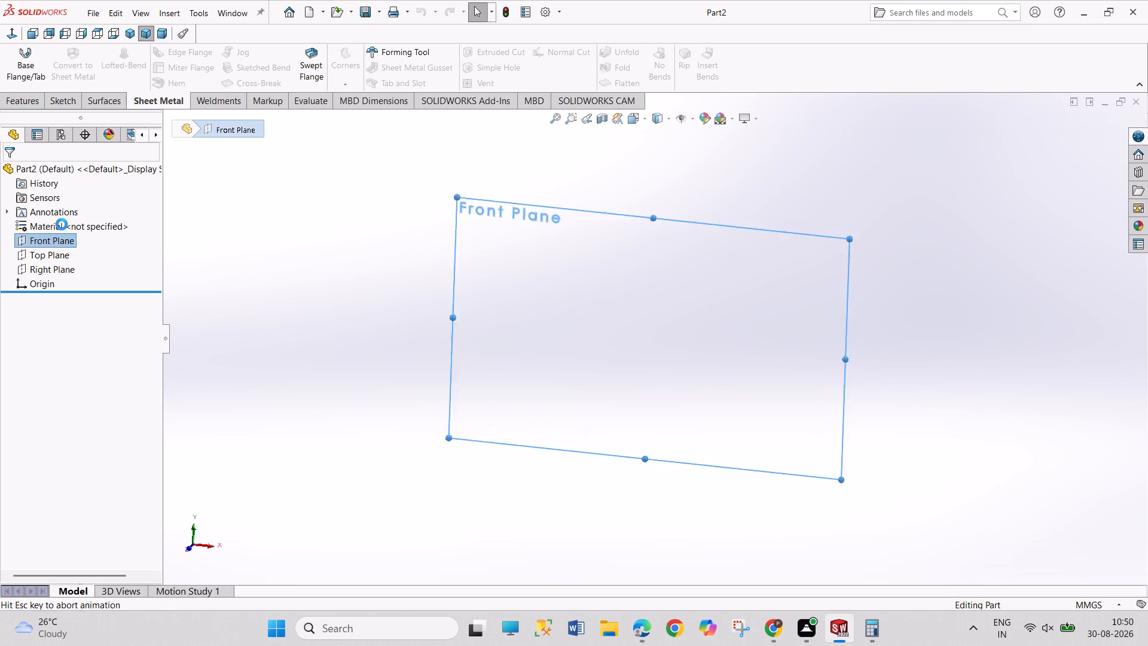
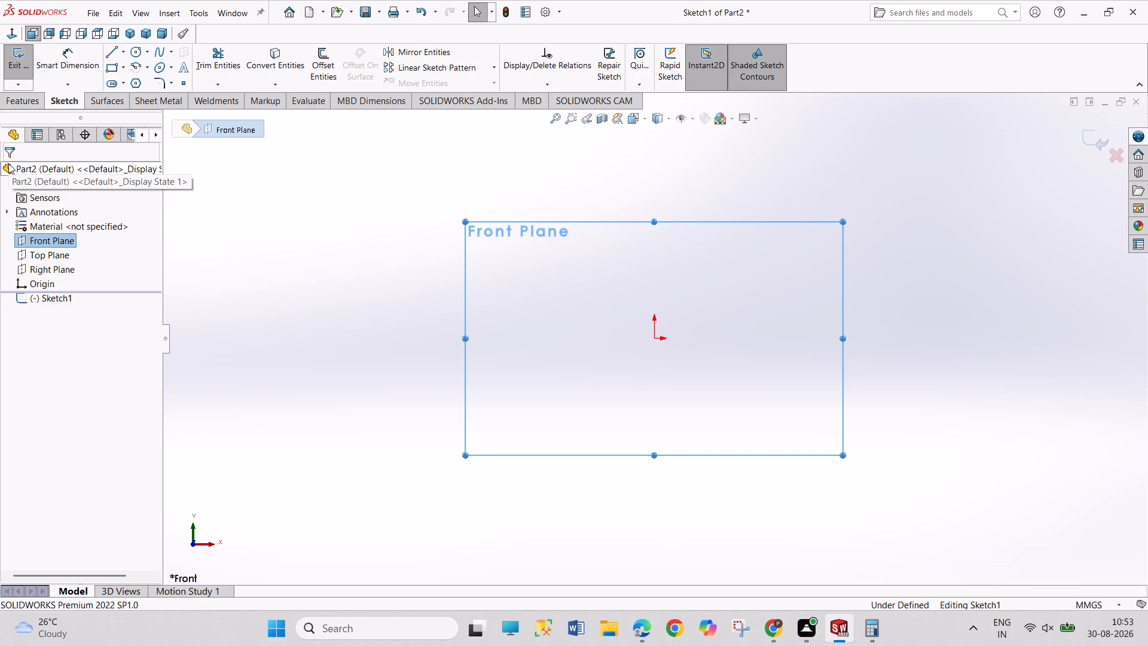
Draw a center rectangle at the origin, about 5 mm wide and 19 mm high.
click(127, 68)
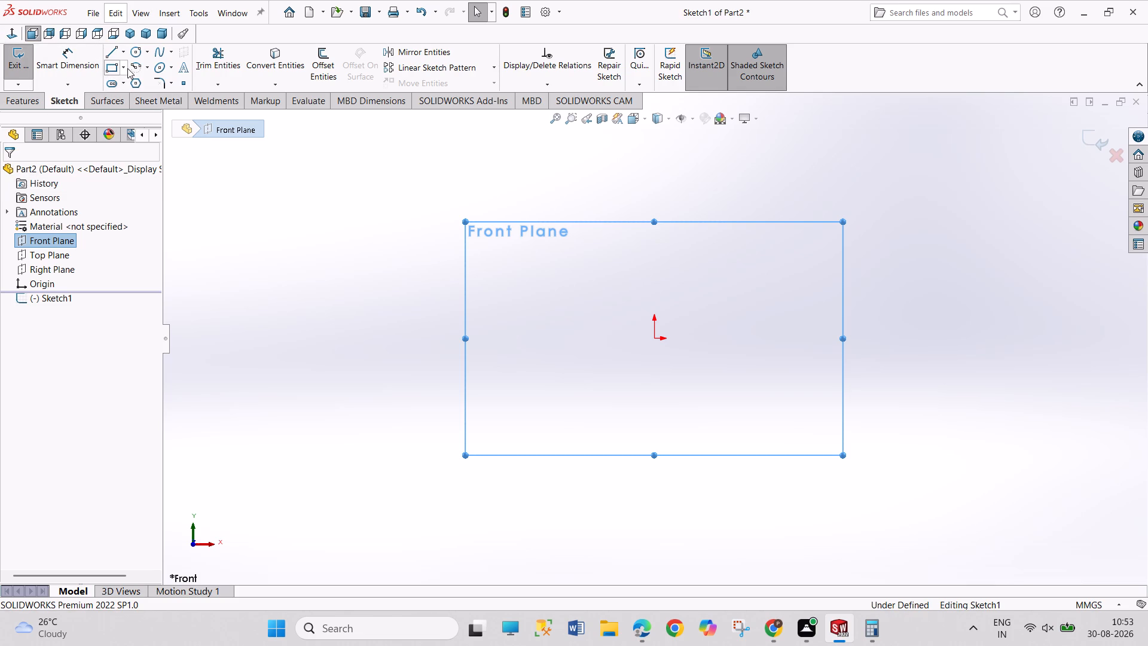
click(130, 95)
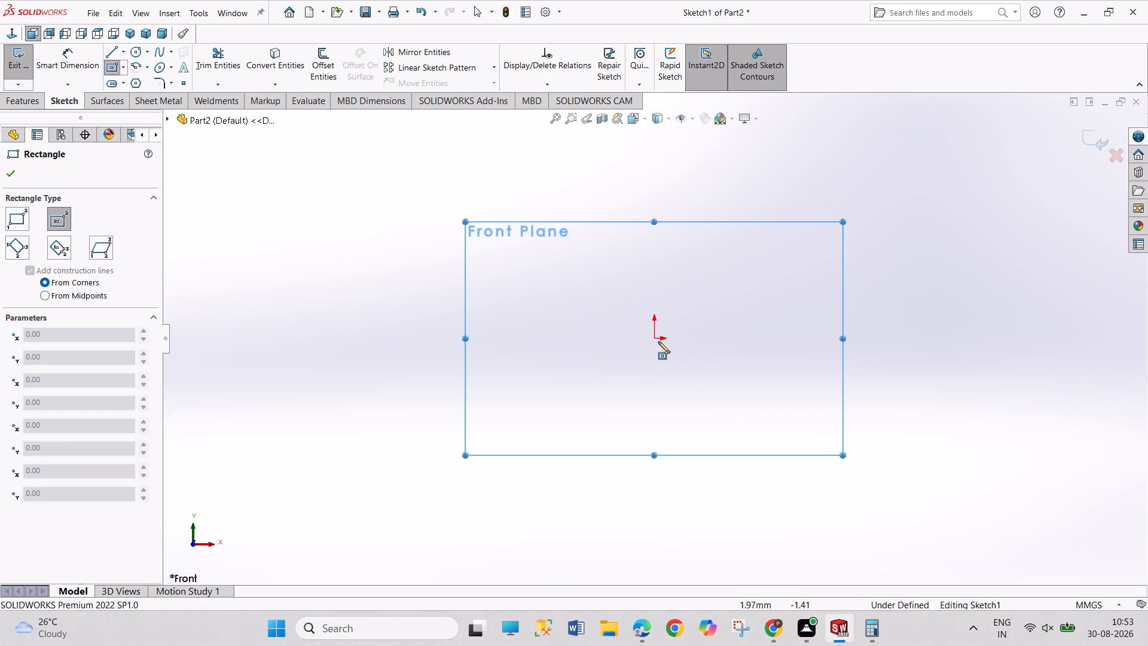
drag(657, 340, 660, 359)
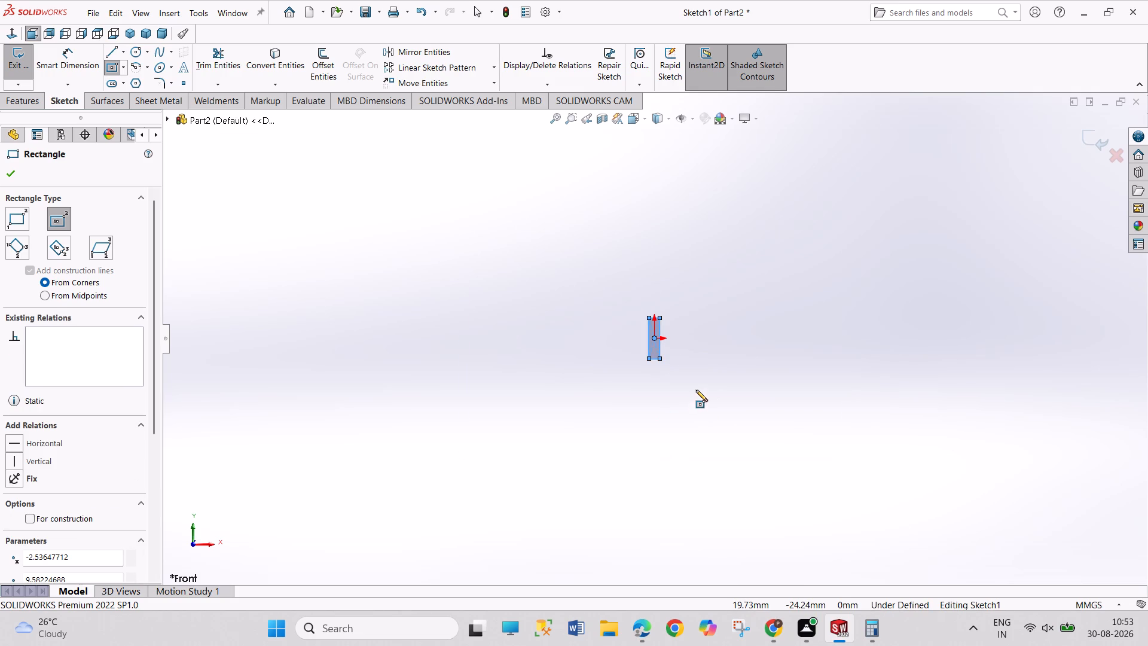
right_click(696, 390)
click(704, 397)
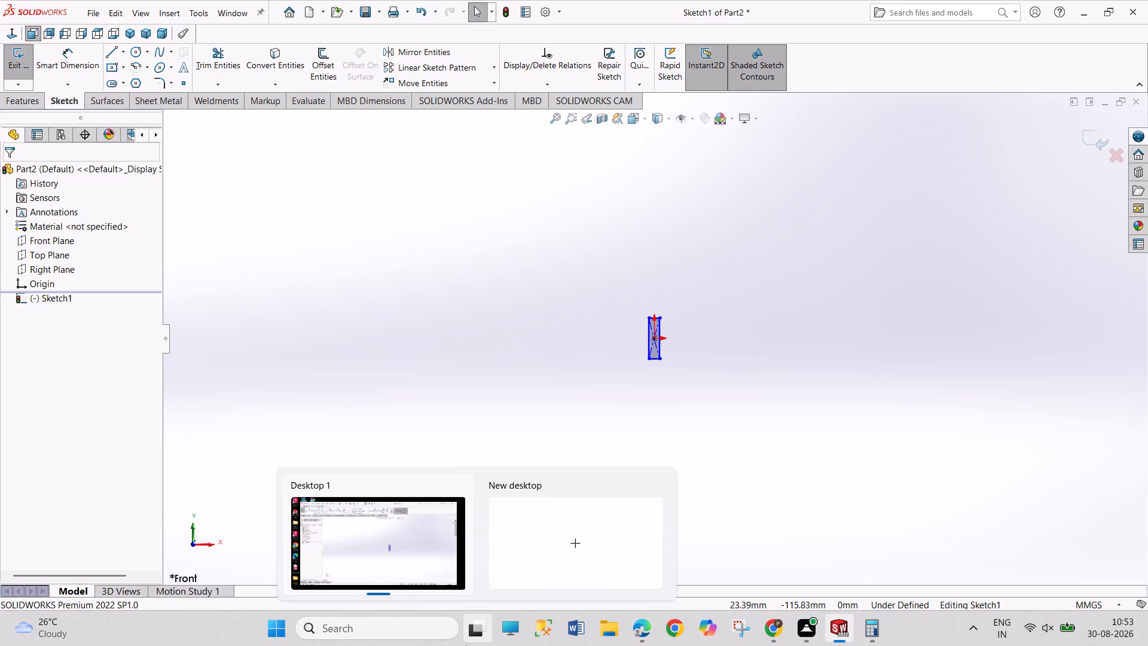
Change the document units to IPS (inch, pound, second).
click(466, 645)
right_click(466, 645)
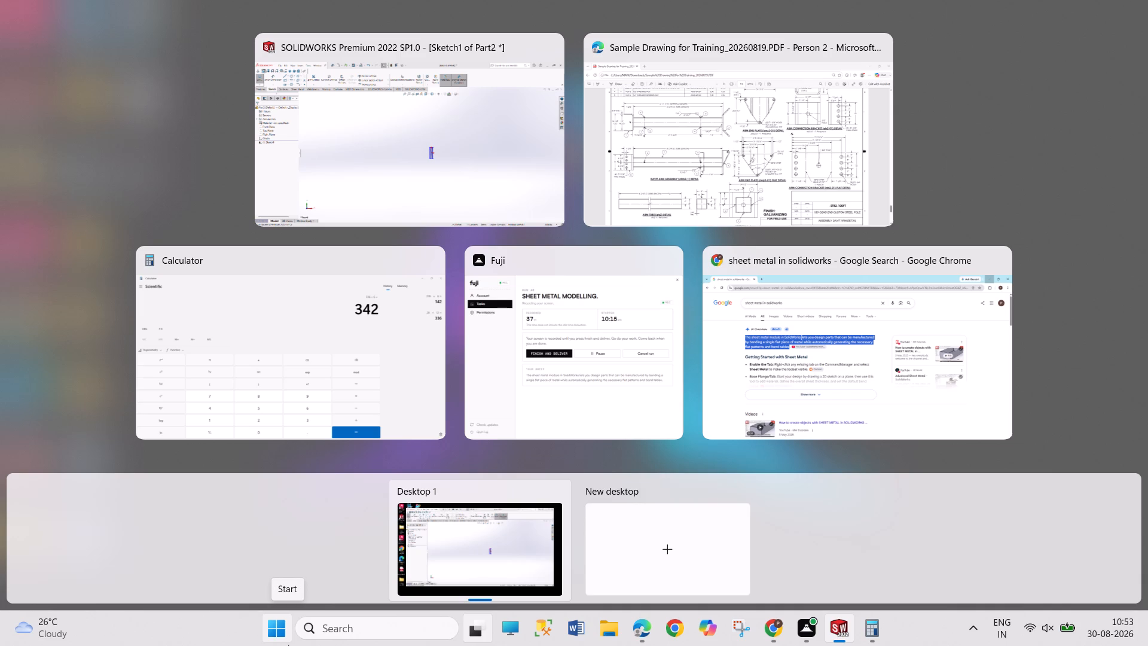
click(352, 182)
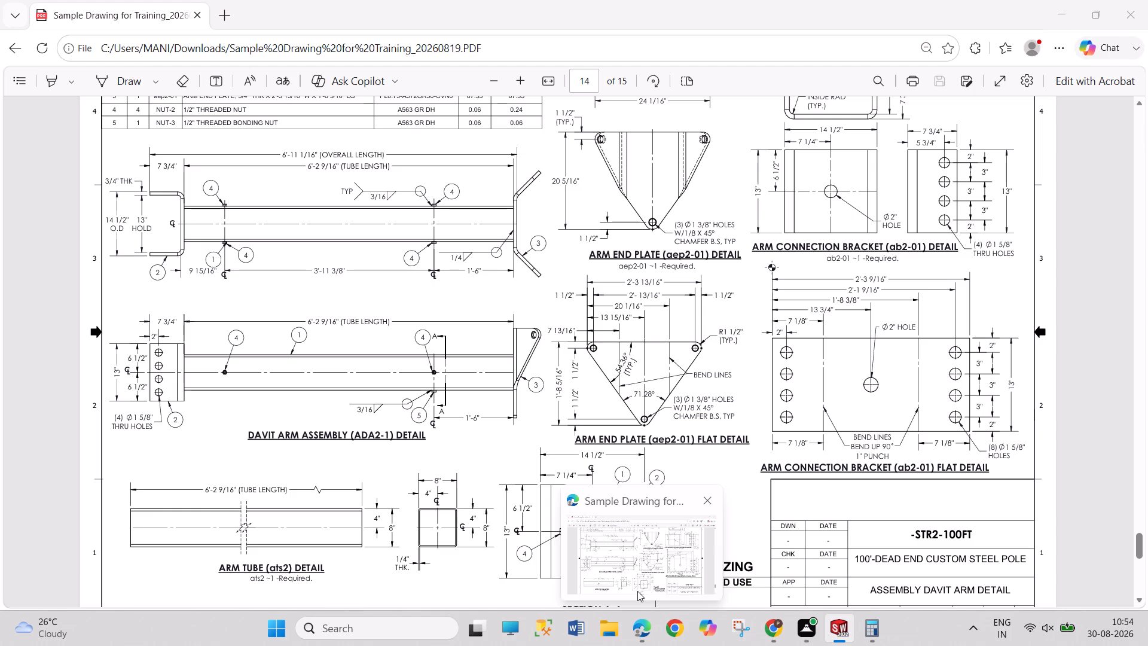
right_drag(606, 450, 590, 313)
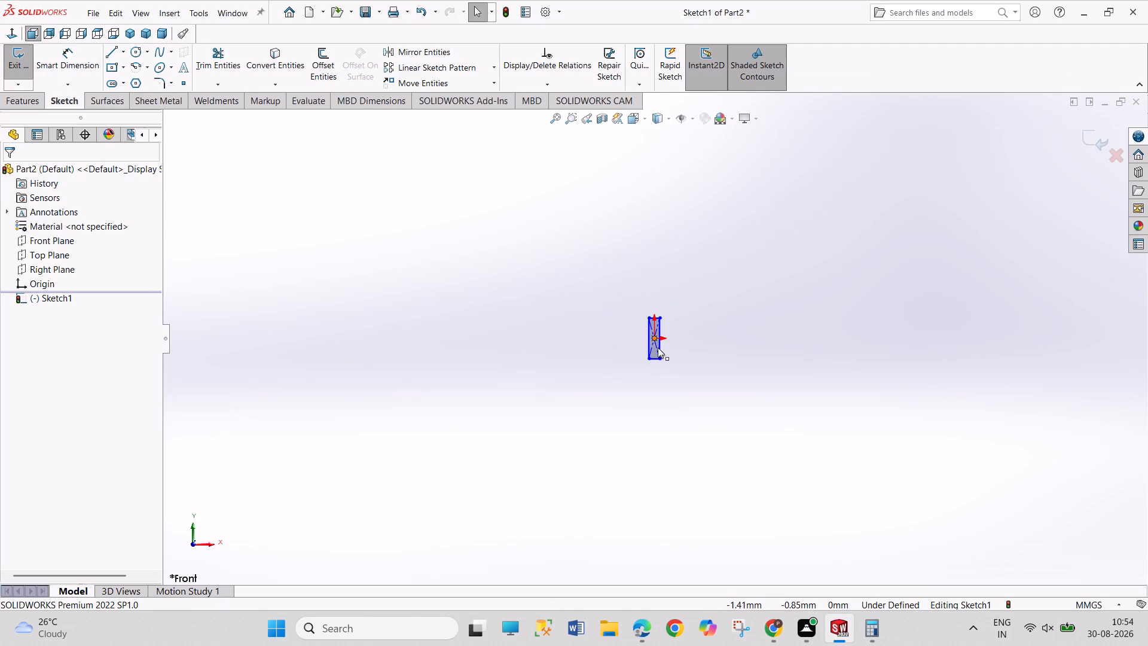
right_drag(679, 431, 682, 330)
click(658, 349)
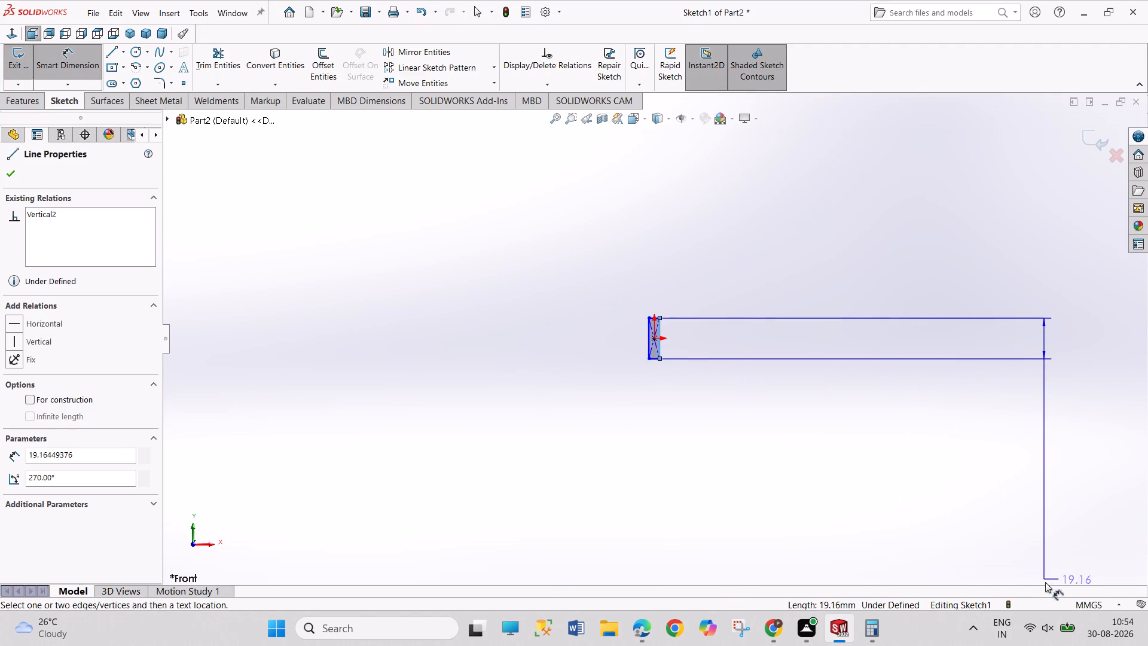
click(1089, 609)
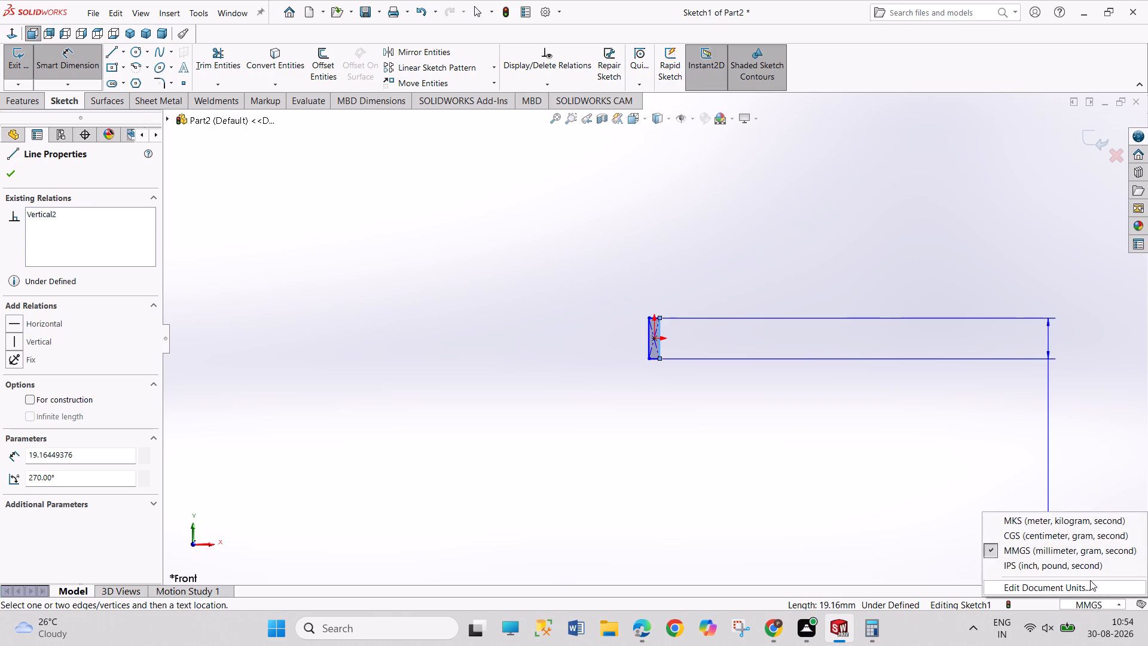
click(1071, 566)
right_click(741, 401)
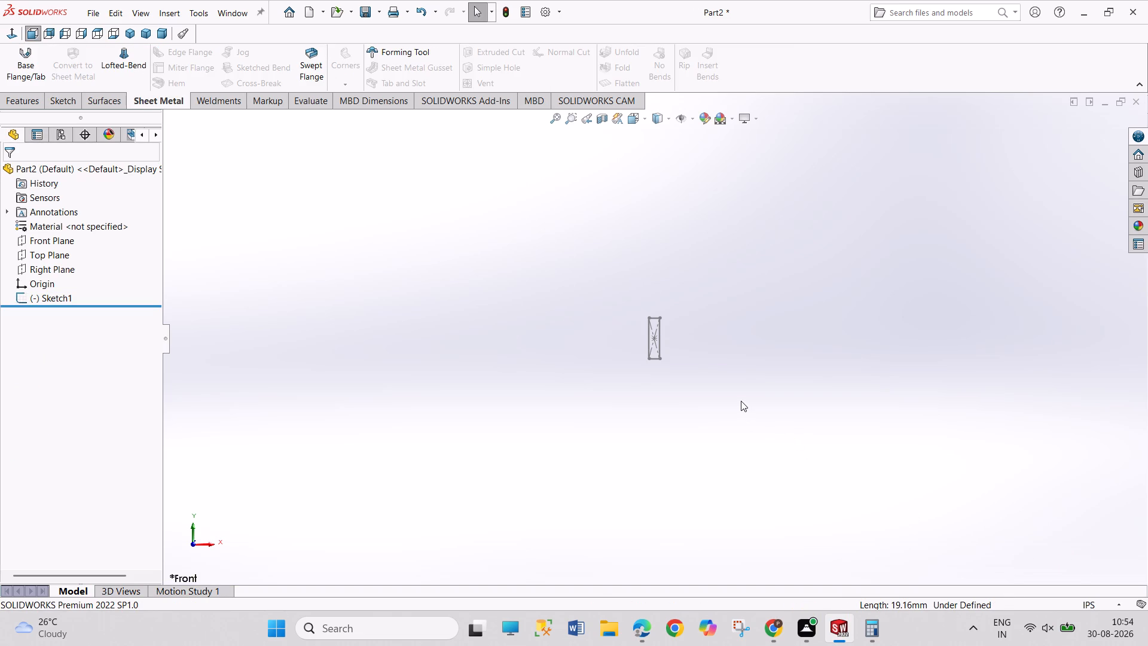
click(723, 383)
Reopen the rectangle sketch for editing and dimension its vertical side to 8 in.
right_click(660, 340)
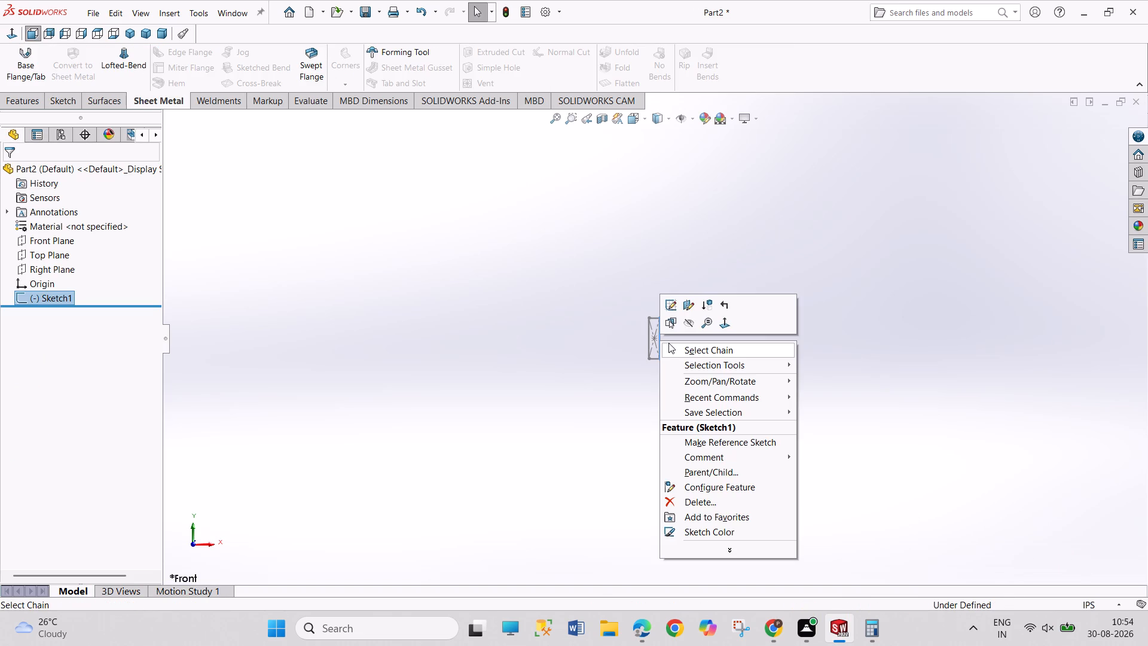
click(674, 309)
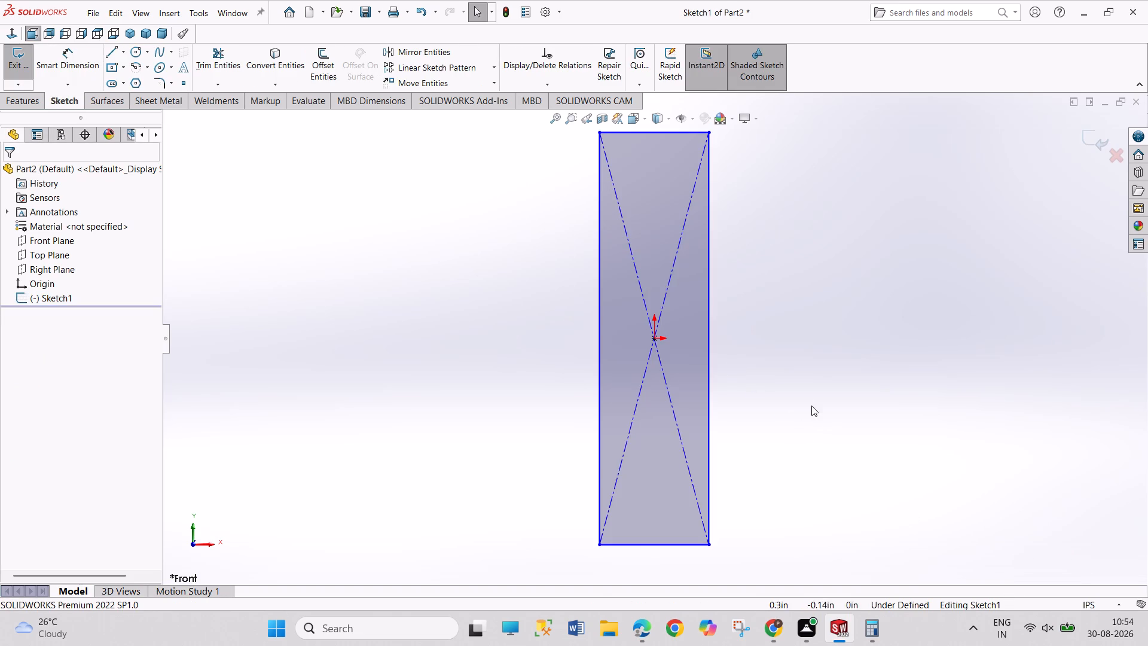
right_drag(817, 427, 805, 255)
click(712, 351)
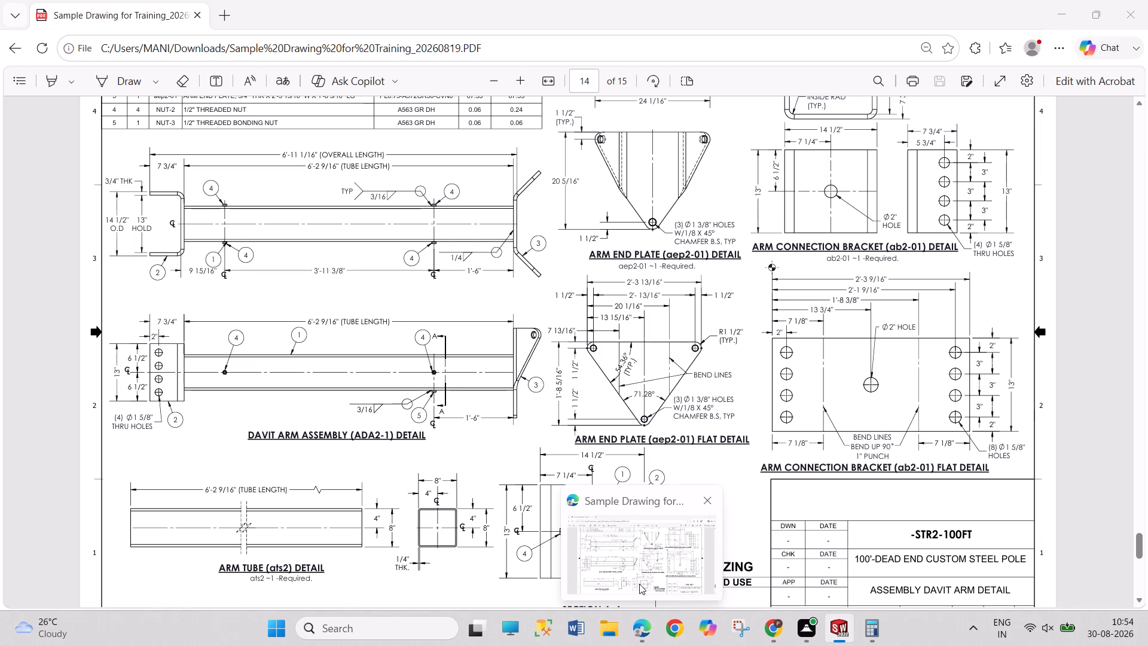
click(771, 359)
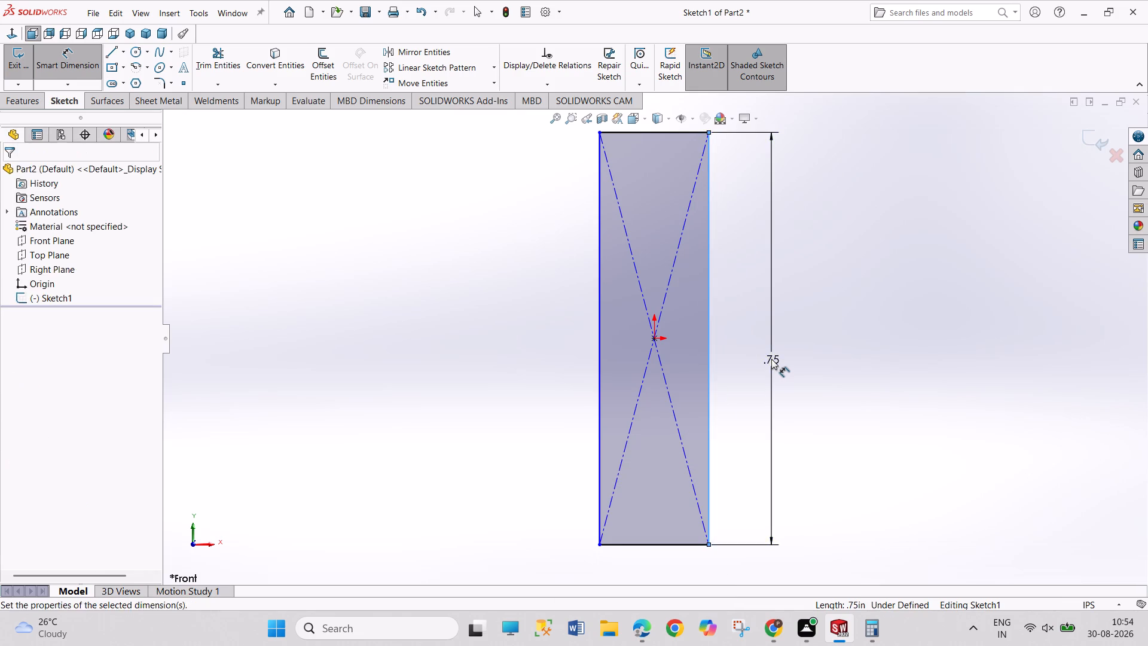
key(8)
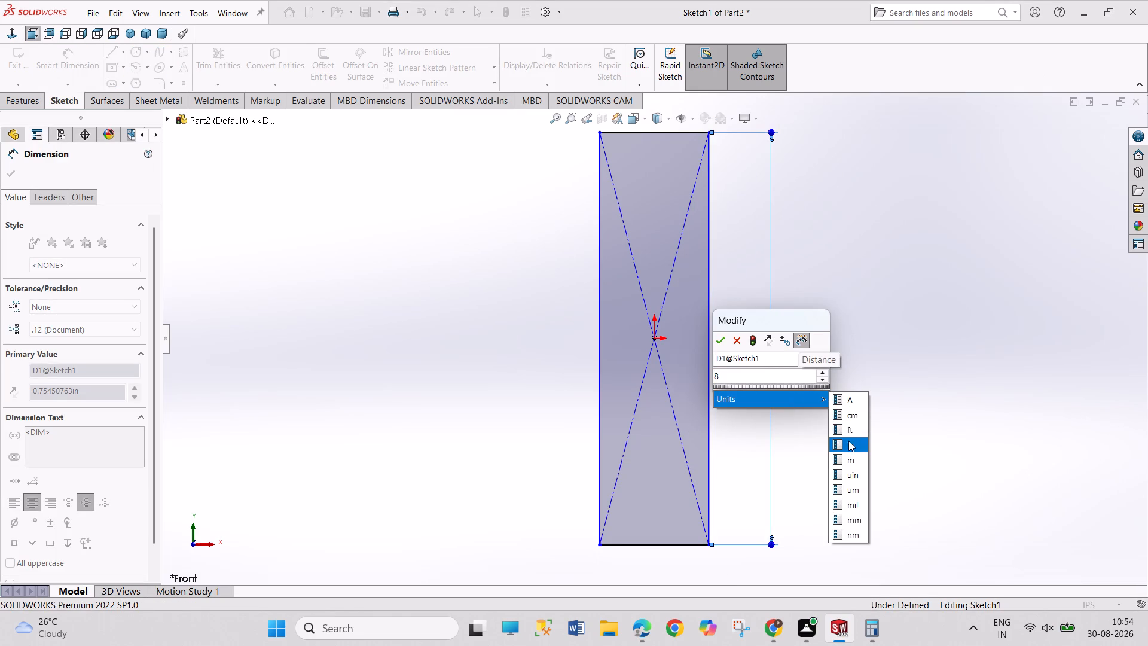
click(848, 441)
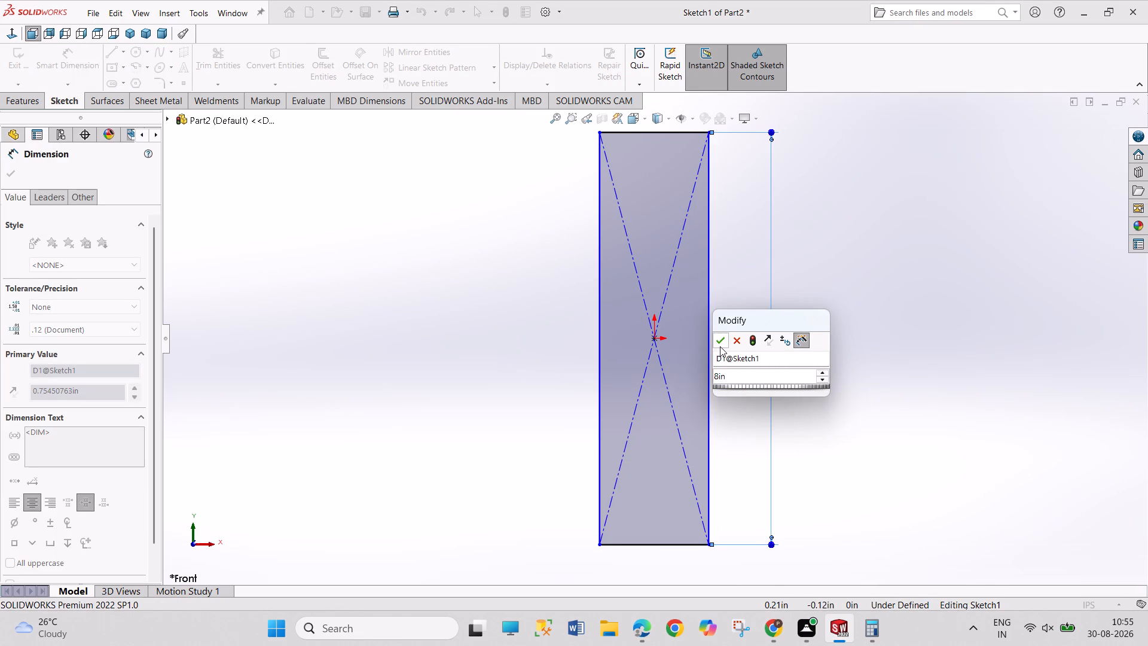
click(720, 346)
Dimension the rectangle's bottom horizontal side to 8 in.
right_drag(829, 467, 816, 359)
right_drag(820, 473, 807, 362)
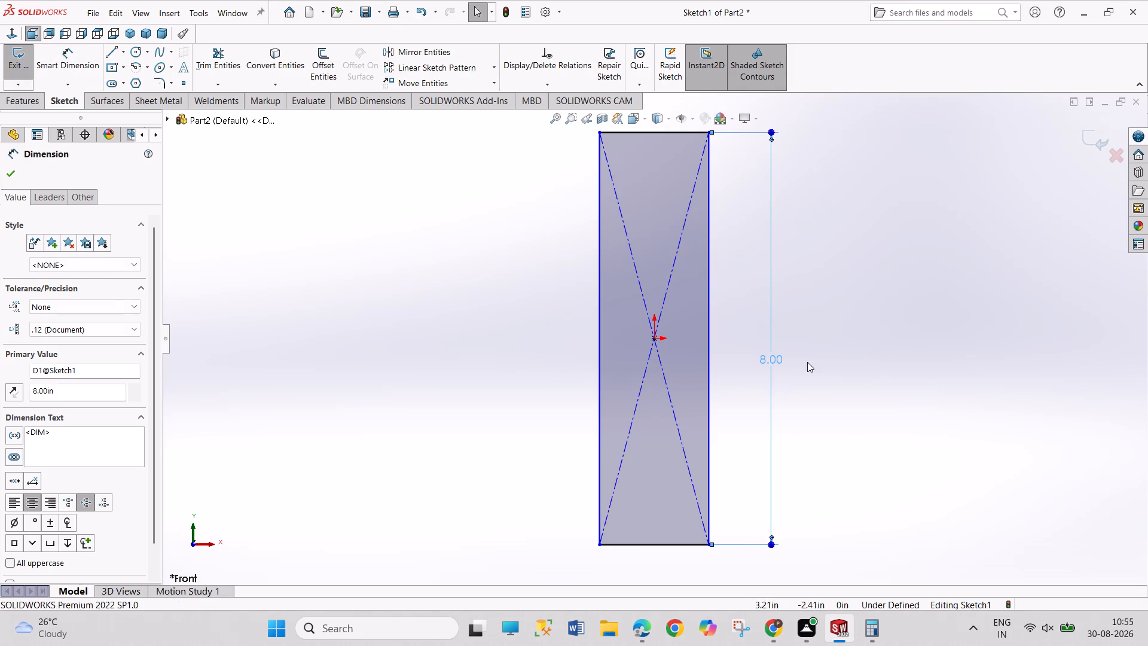
click(693, 547)
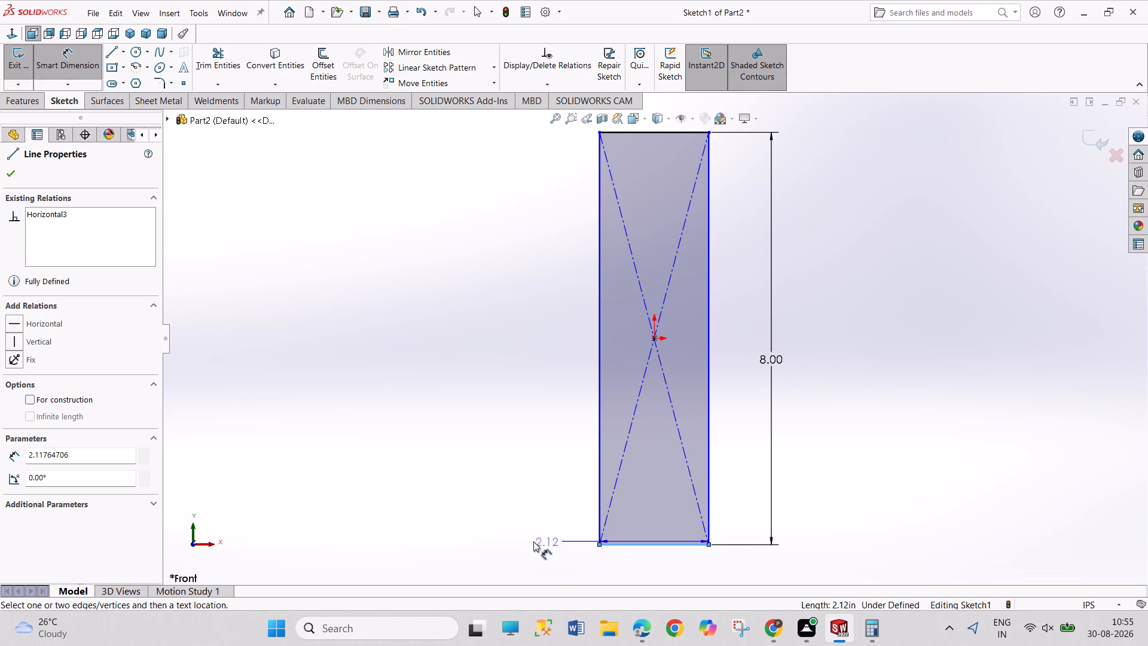
click(515, 549)
key(8)
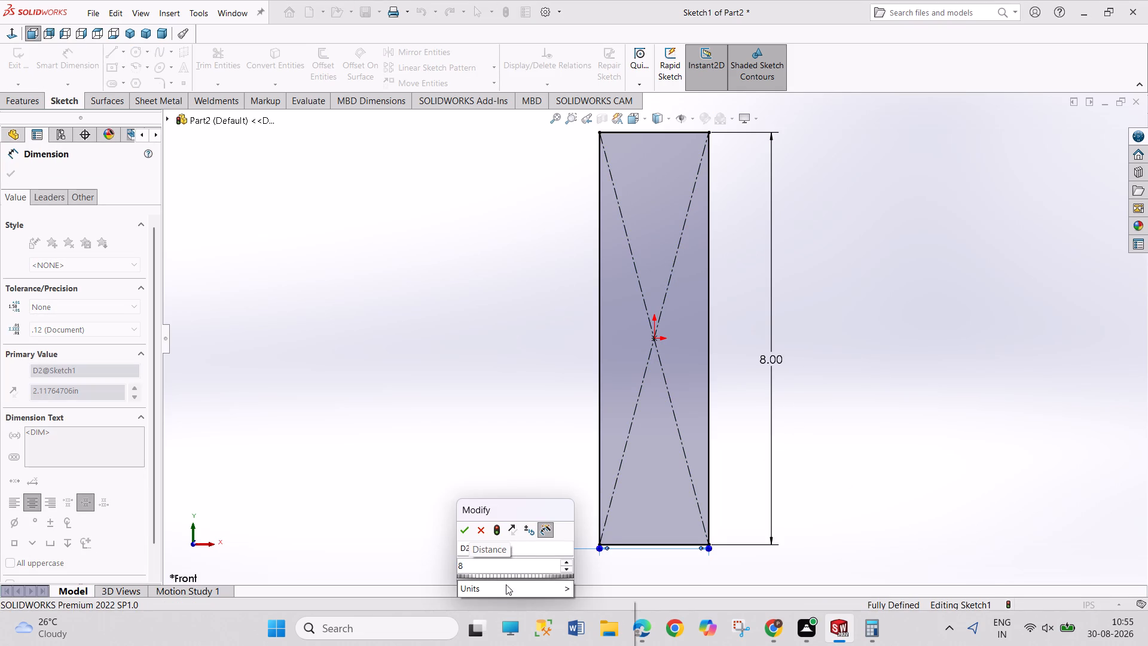
click(590, 547)
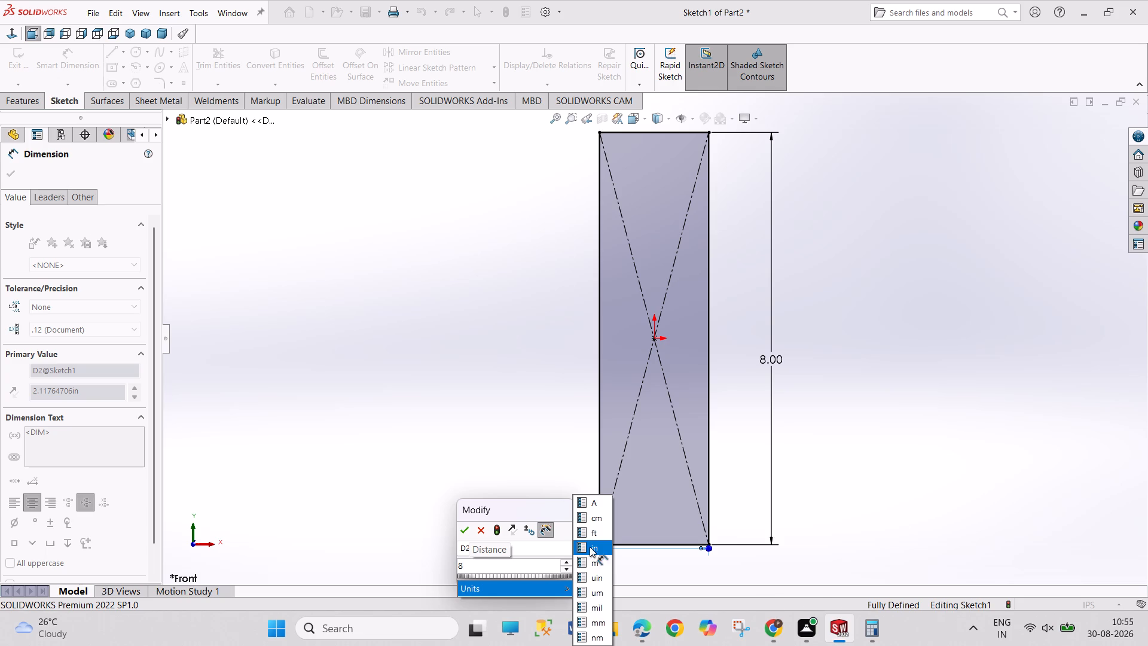
click(467, 528)
right_click(464, 419)
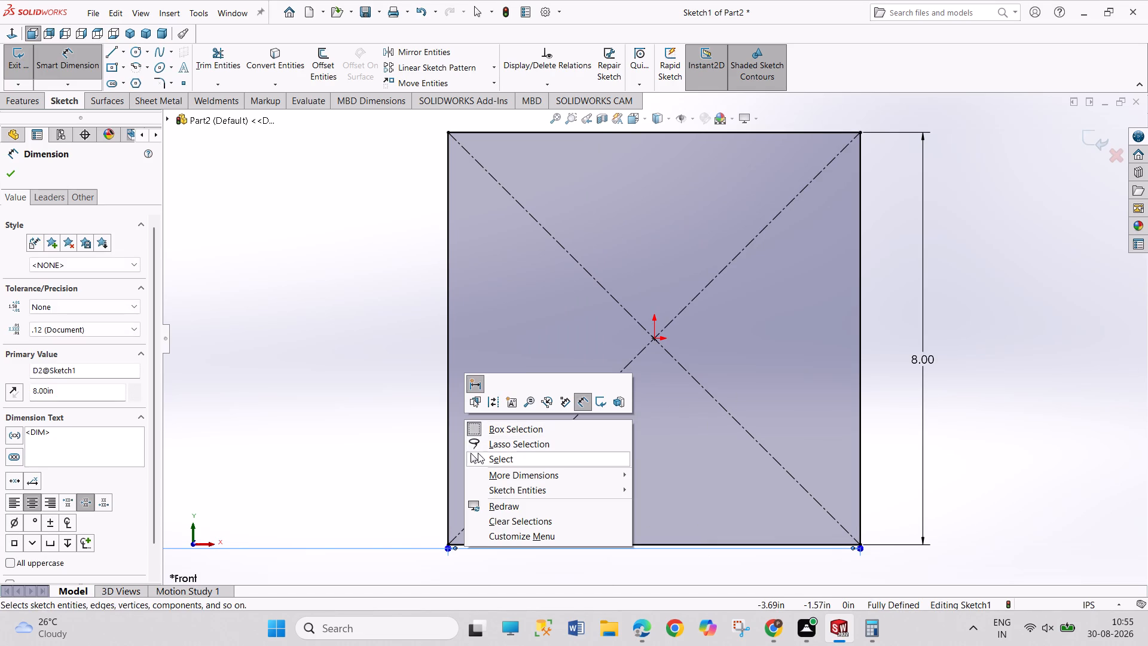
click(478, 453)
scroll(573, 444, up, 4)
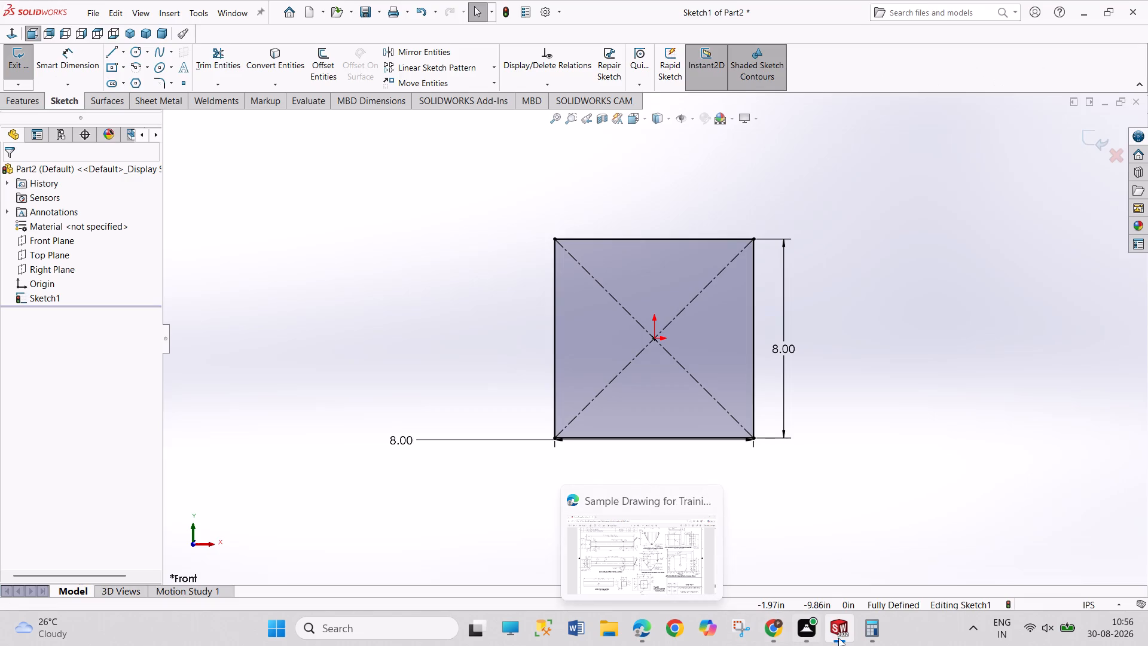
Switch to Calculator and convert the arm tube's 6 ft 2 in to inches by computing 6 × 12 + 2.
click(882, 638)
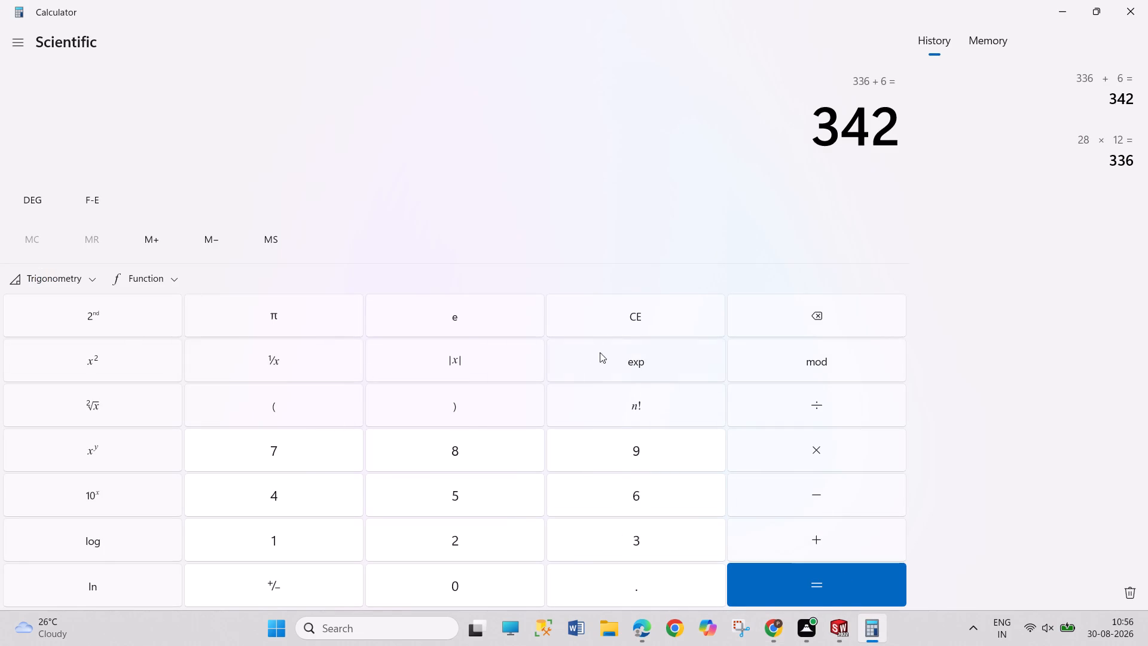
click(613, 332)
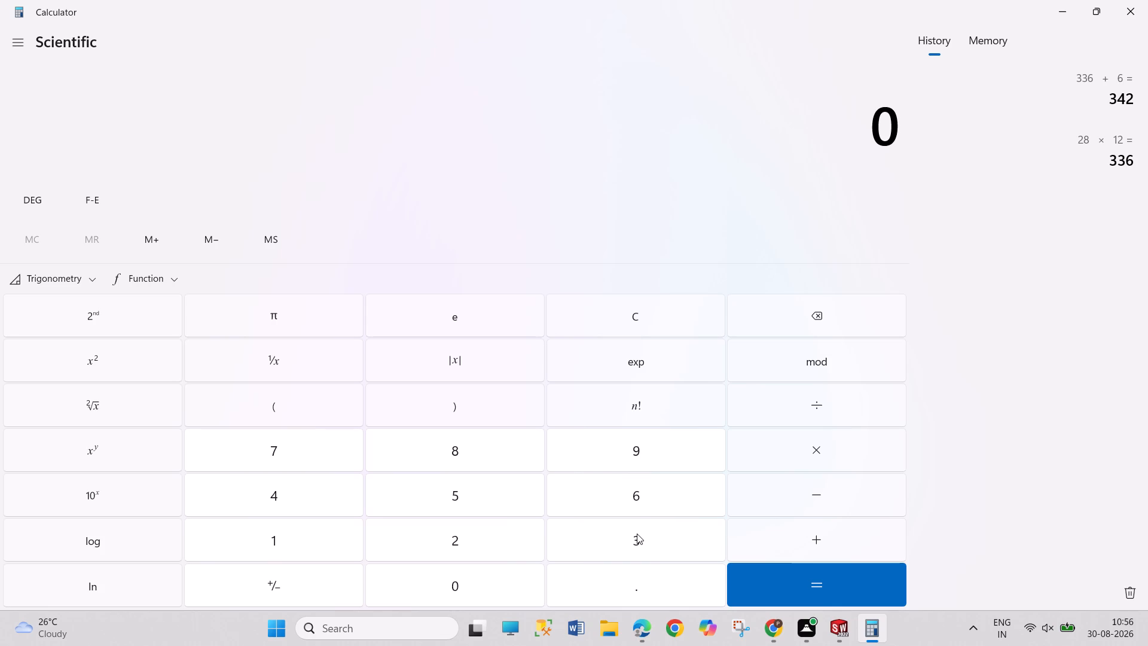
drag(643, 497, 679, 498)
click(798, 459)
drag(306, 550, 329, 558)
drag(439, 550, 453, 554)
click(829, 593)
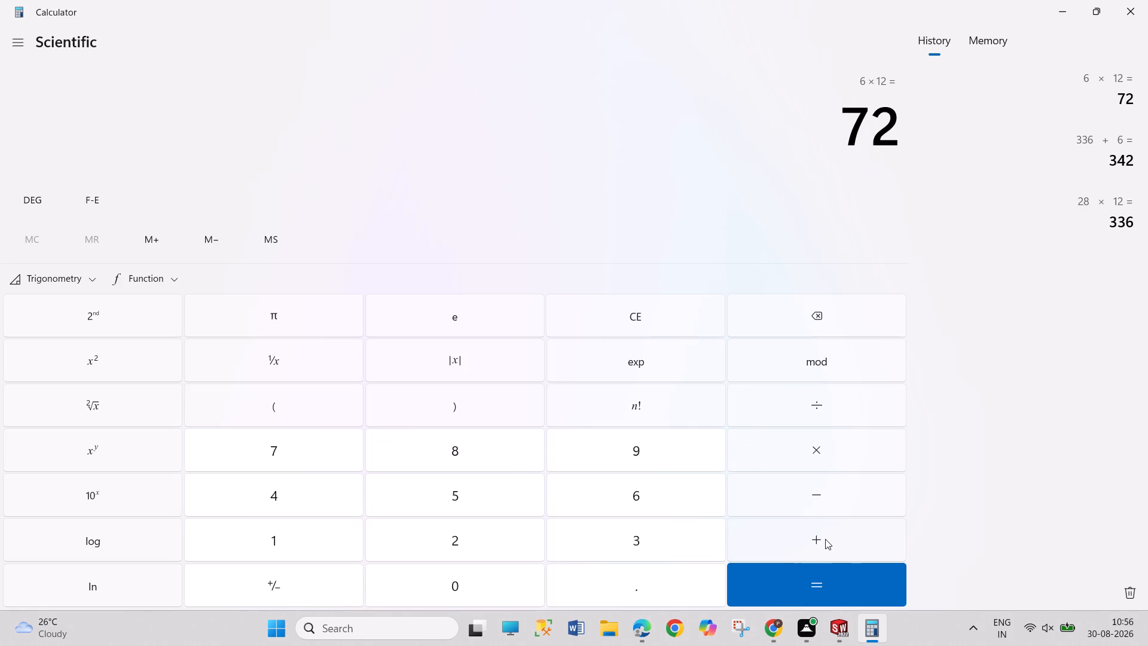
click(825, 539)
drag(480, 550, 492, 551)
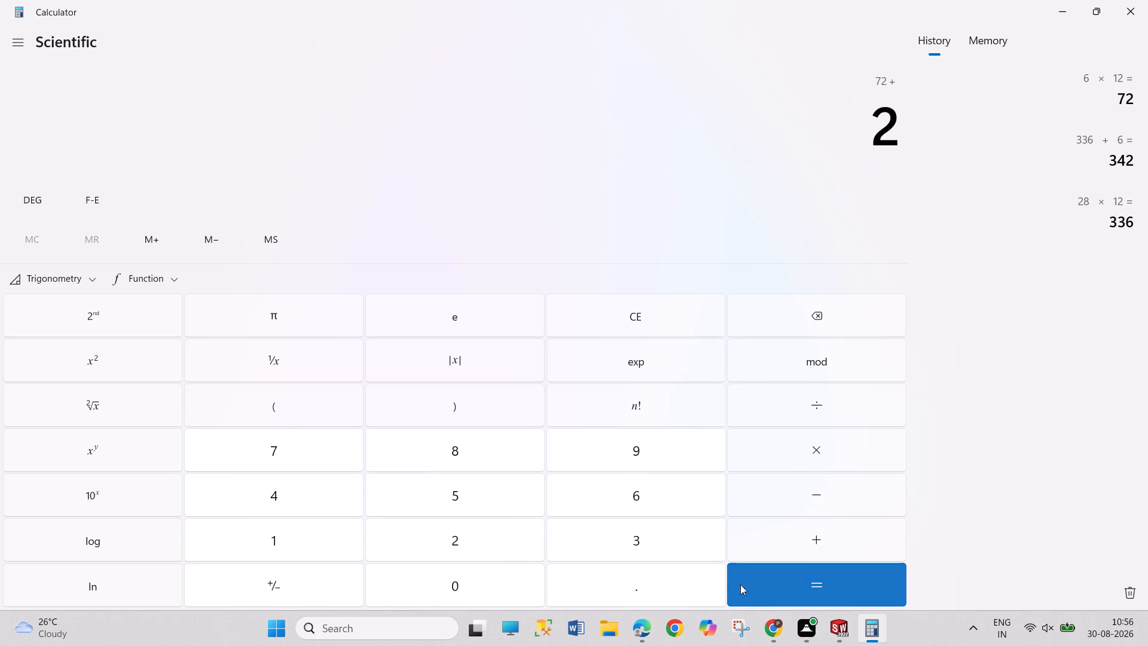
click(783, 596)
Switch back to SOLIDWORKS, exit the square sketch, and set up its boss extrusion as a thin feature with 1/4 in wall thickness.
click(853, 623)
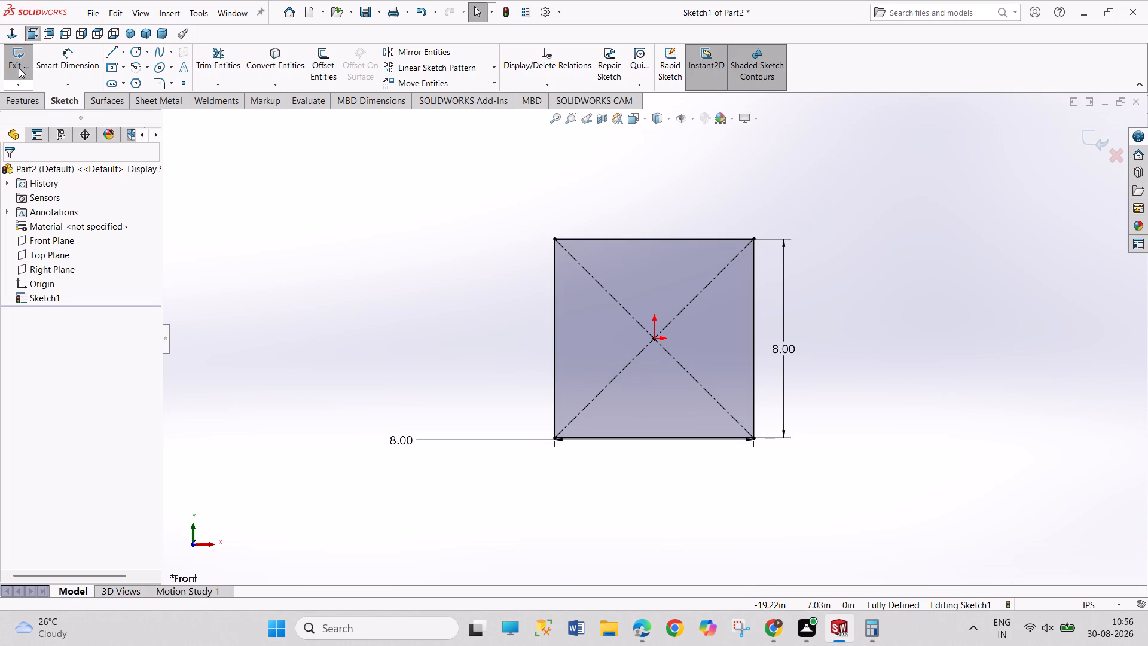
click(19, 68)
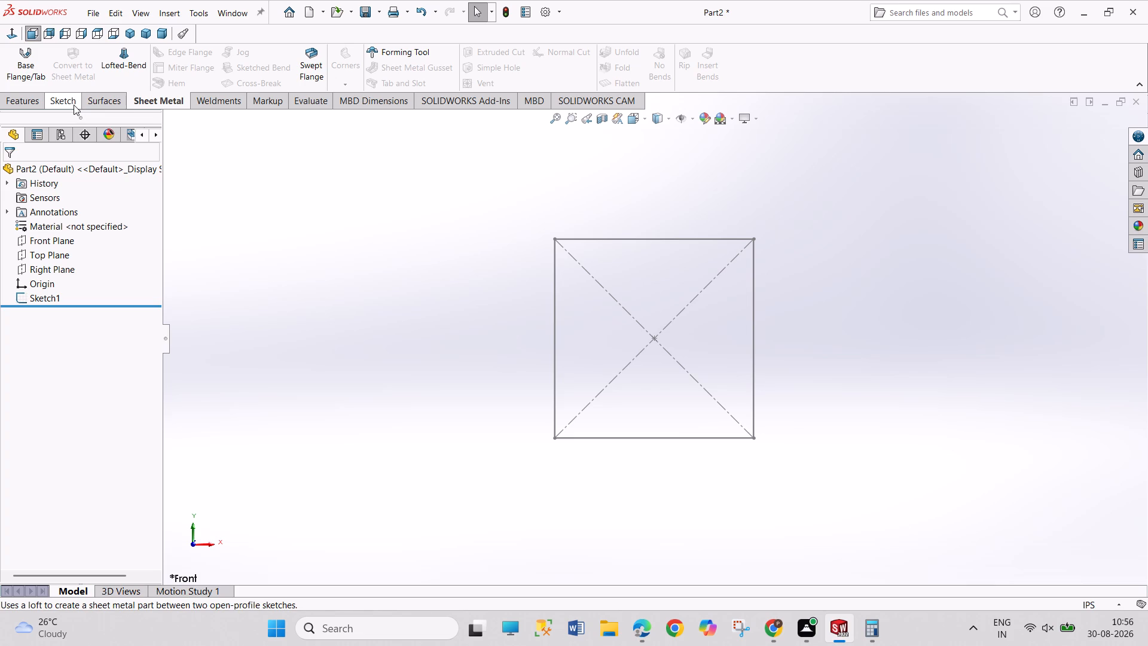
click(35, 105)
click(27, 71)
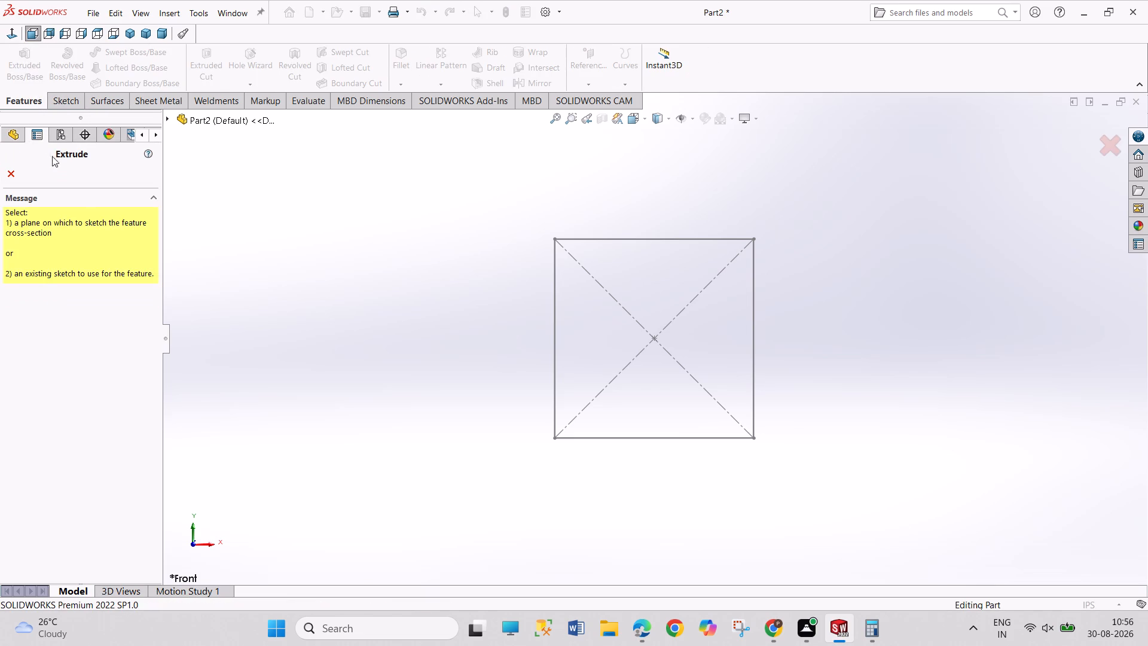
click(554, 376)
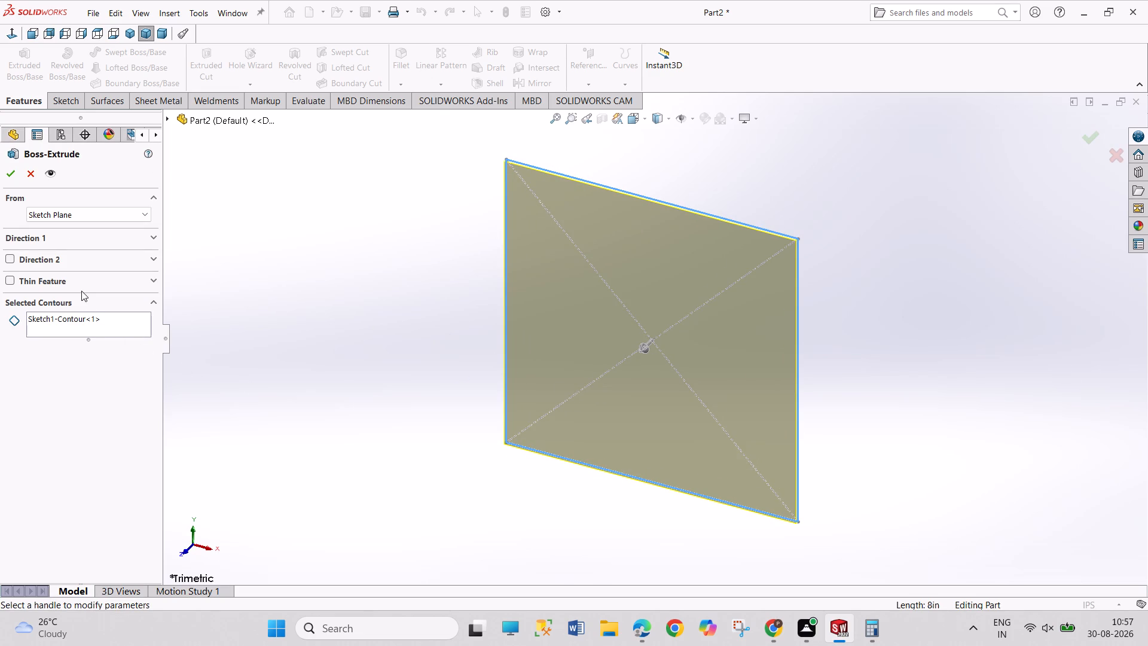
click(81, 287)
click(100, 281)
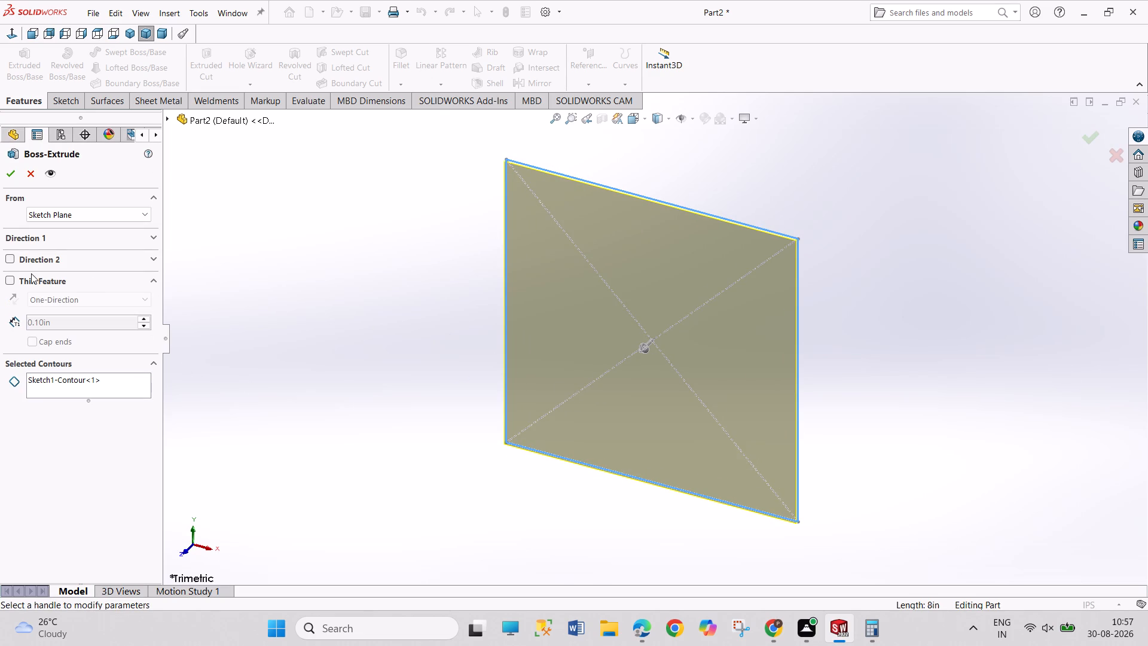
click(2, 278)
click(1, 278)
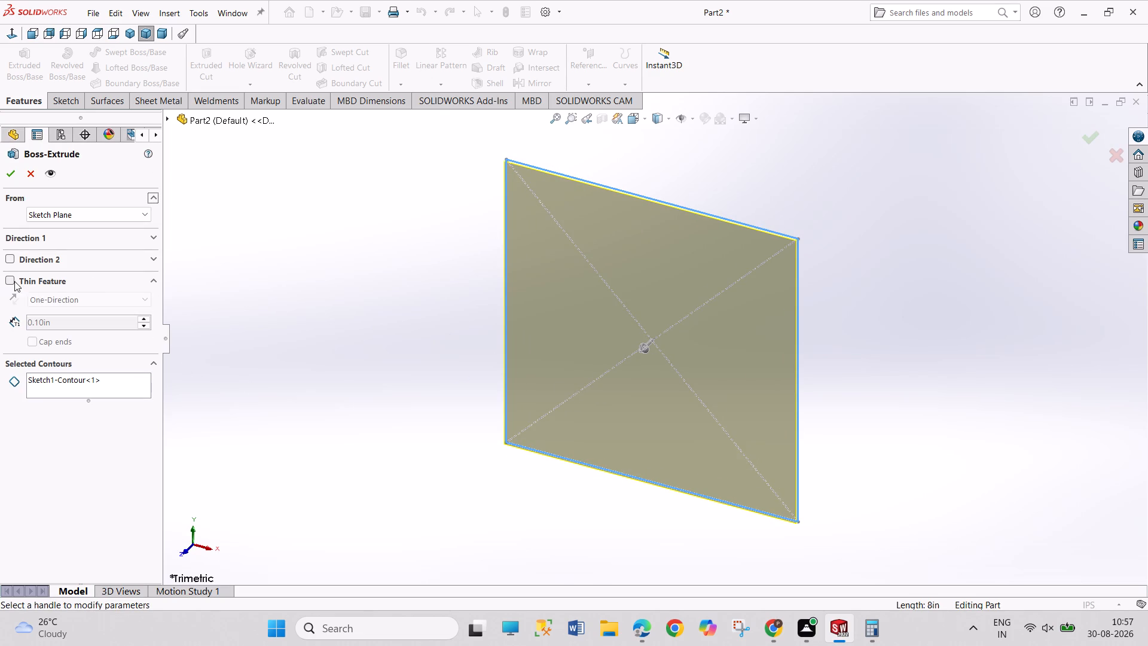
click(11, 279)
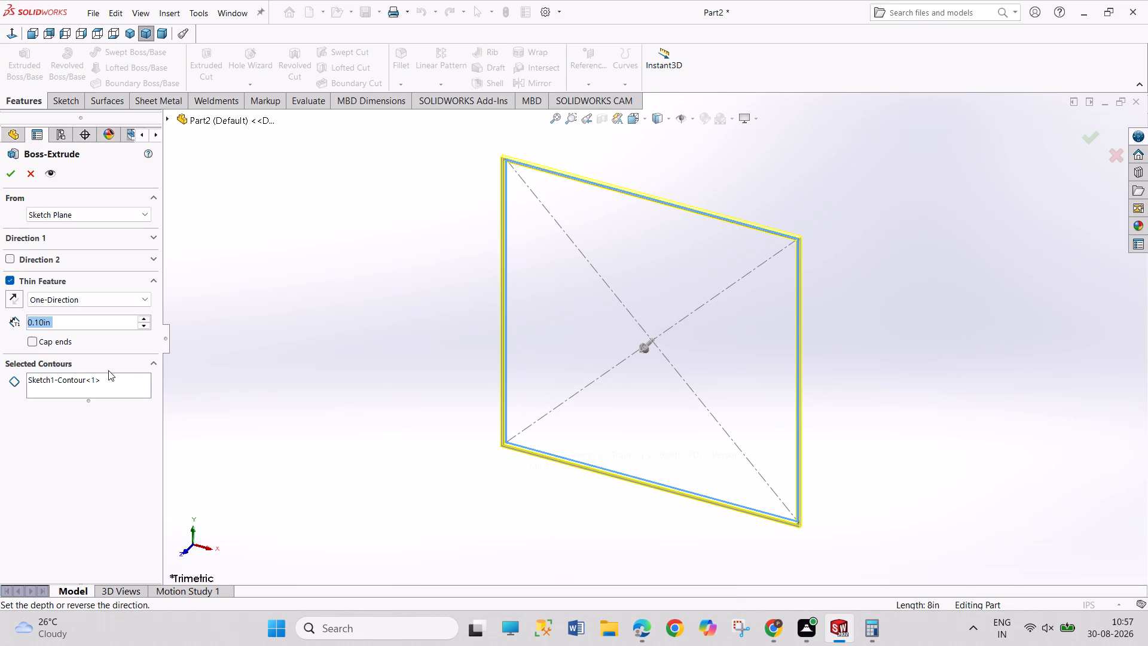
text(1/4)
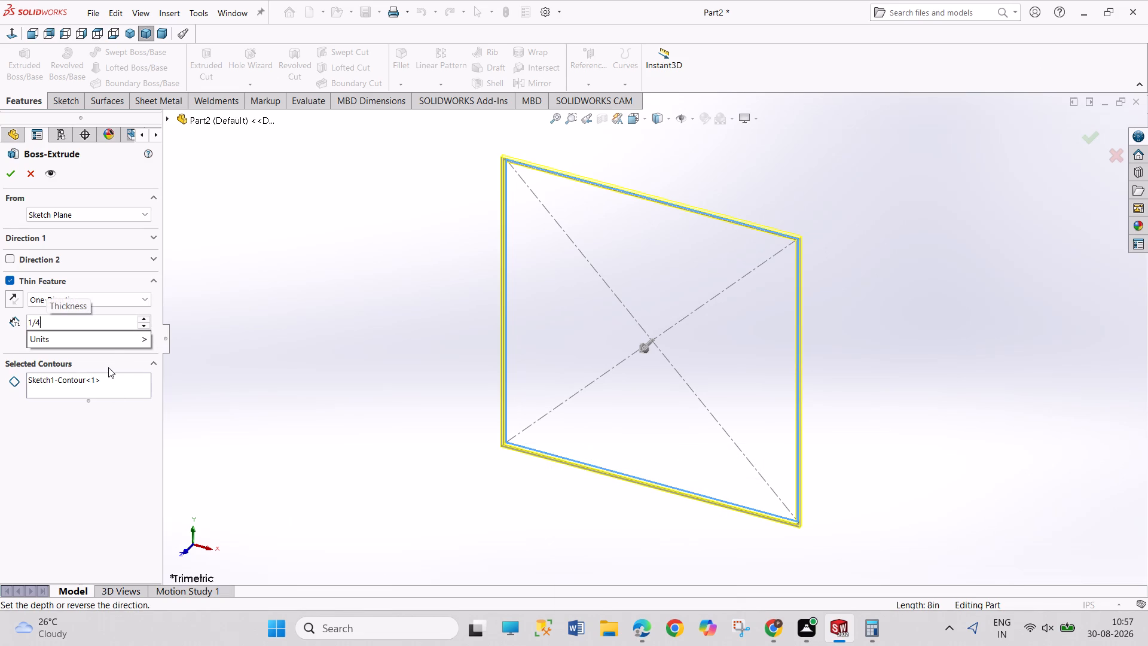
click(161, 388)
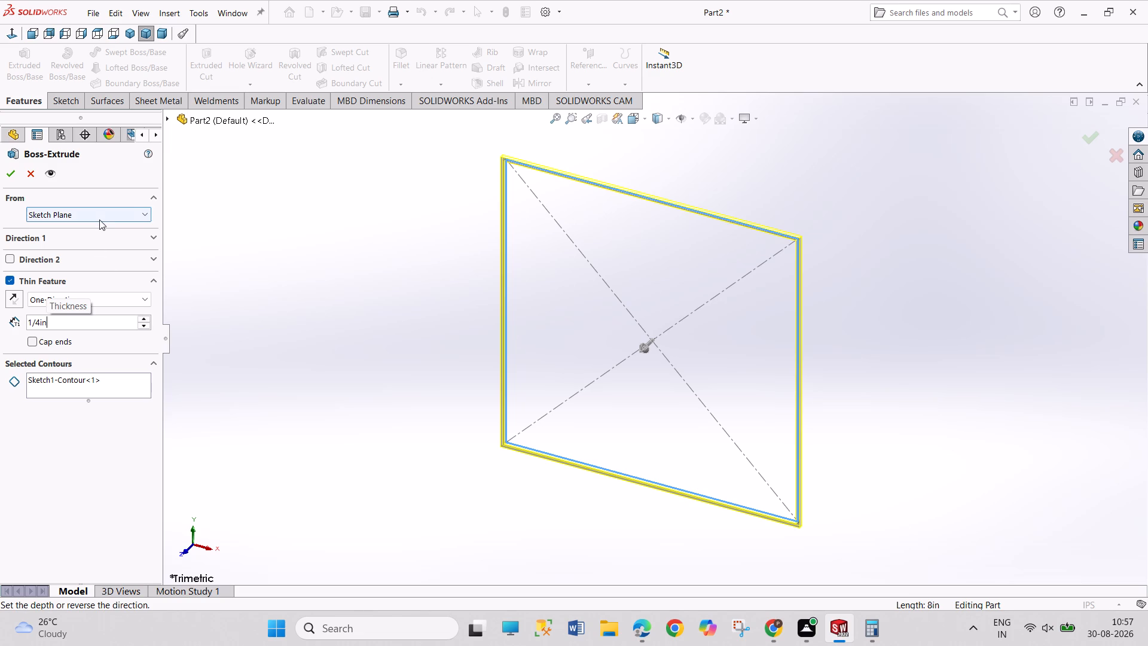
Set the blind extrusion depth to 74 9/16 in and complete the hollow square arm tube.
click(99, 235)
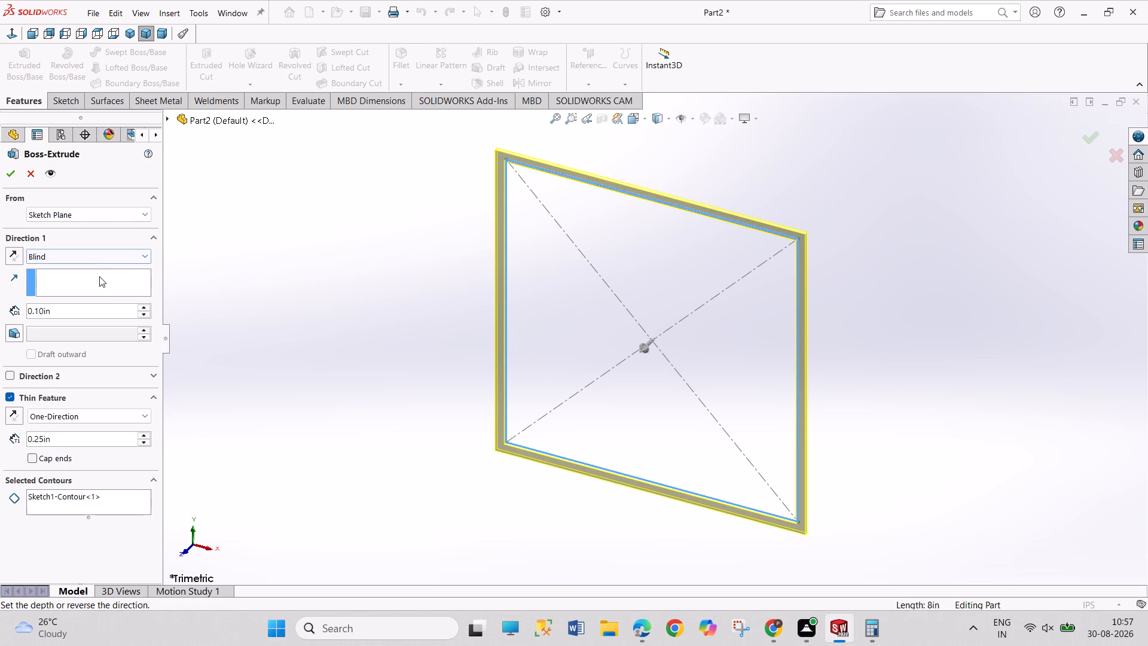
double_click(93, 310)
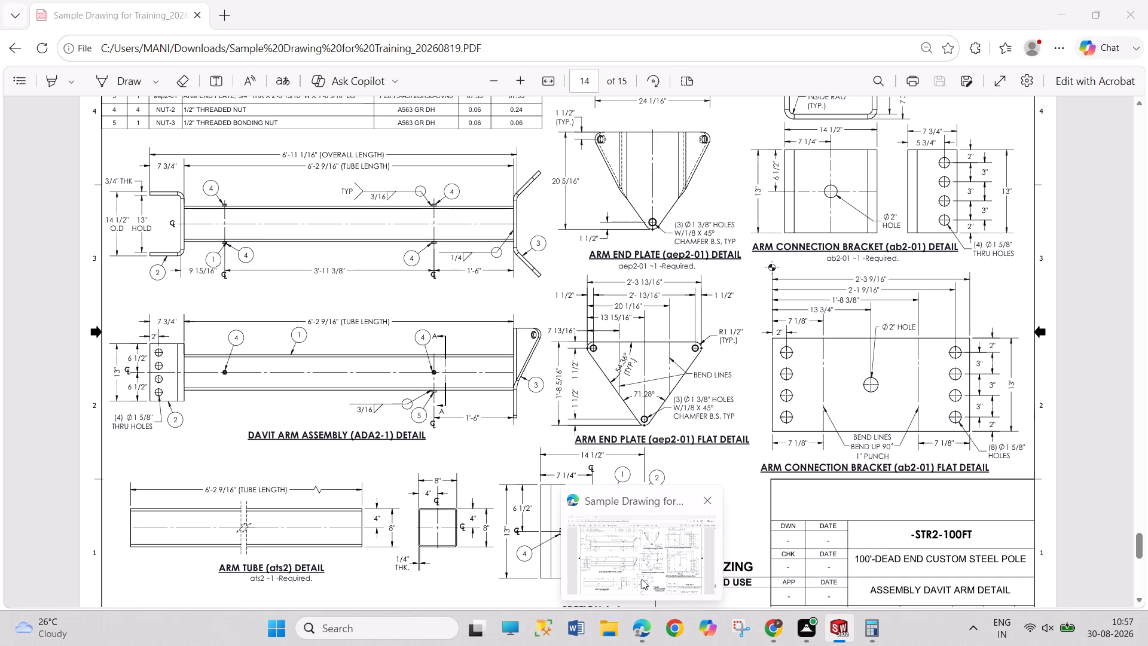
text(74)
key(space)
text(9/16)
key(Return)
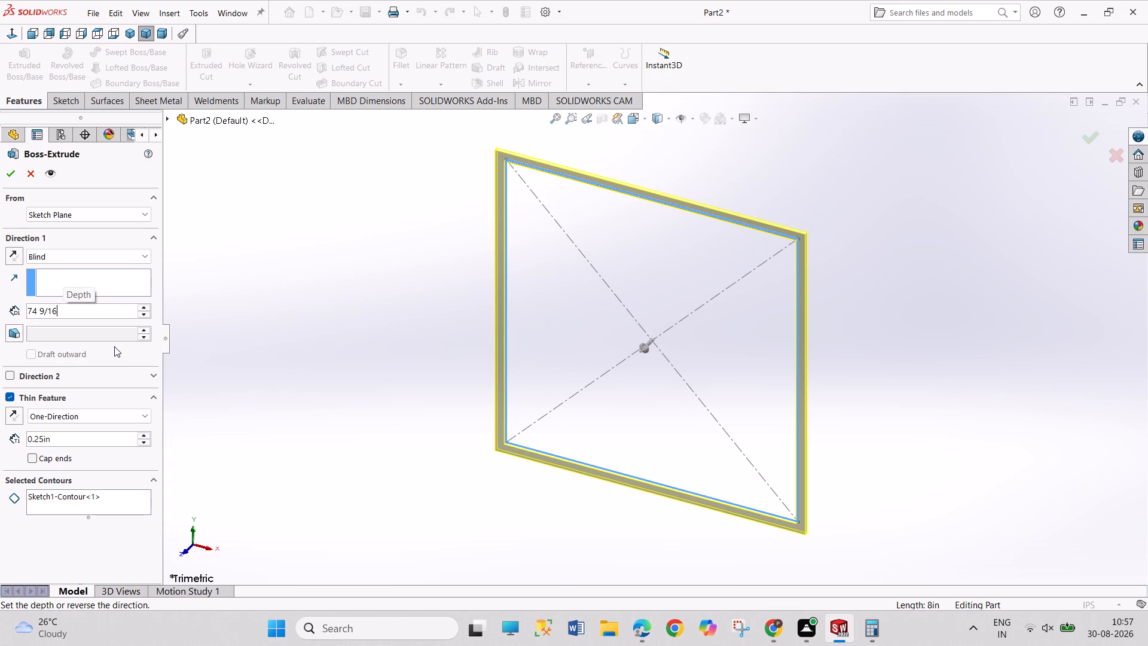
scroll(350, 324, up, 10)
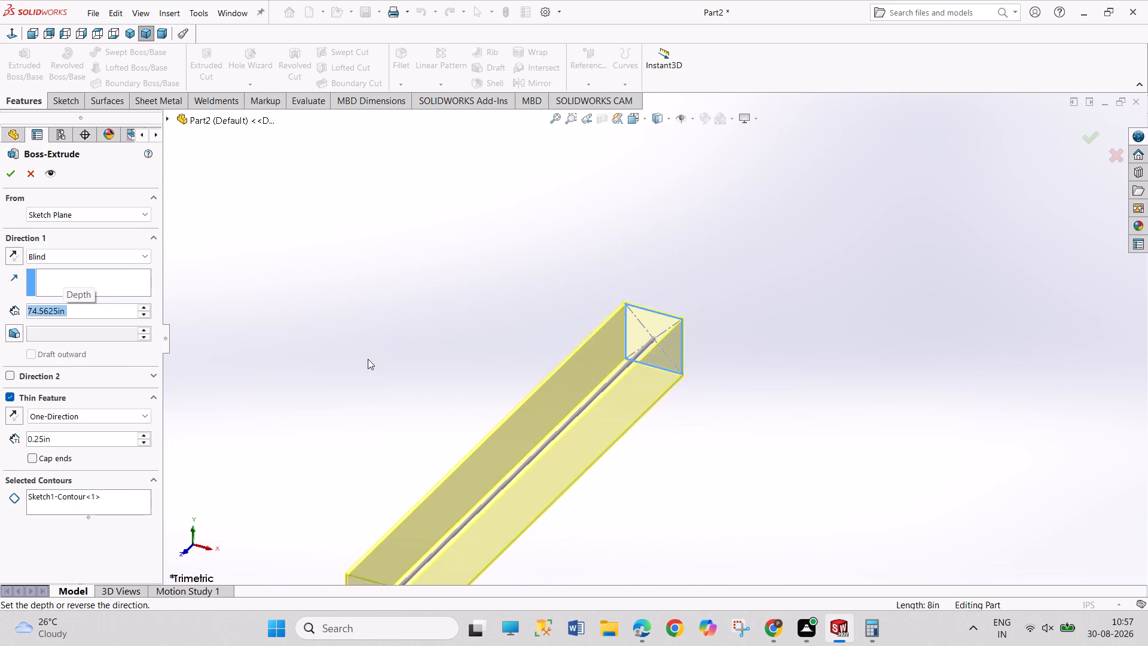
scroll(430, 473, up, 4)
scroll(456, 489, down, 2)
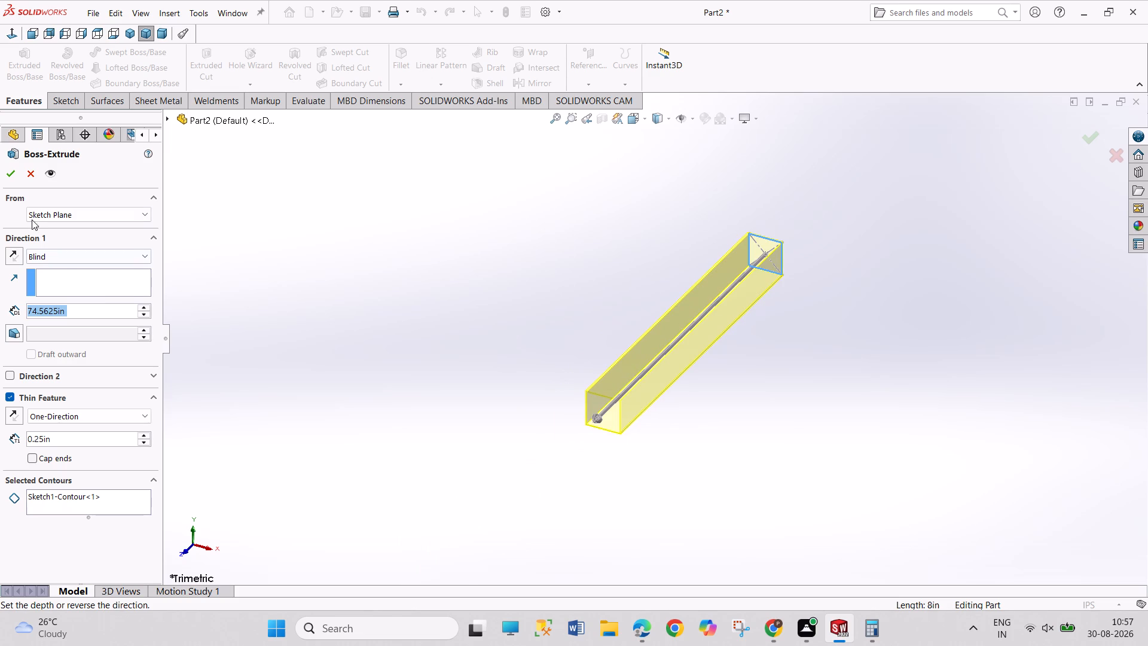
click(8, 176)
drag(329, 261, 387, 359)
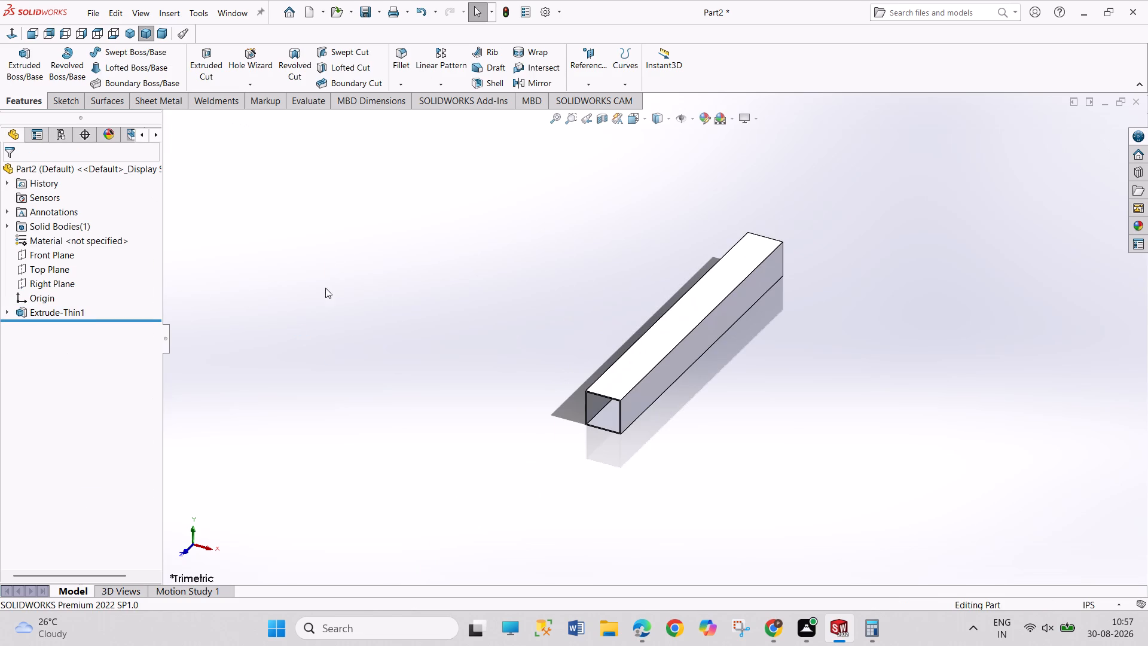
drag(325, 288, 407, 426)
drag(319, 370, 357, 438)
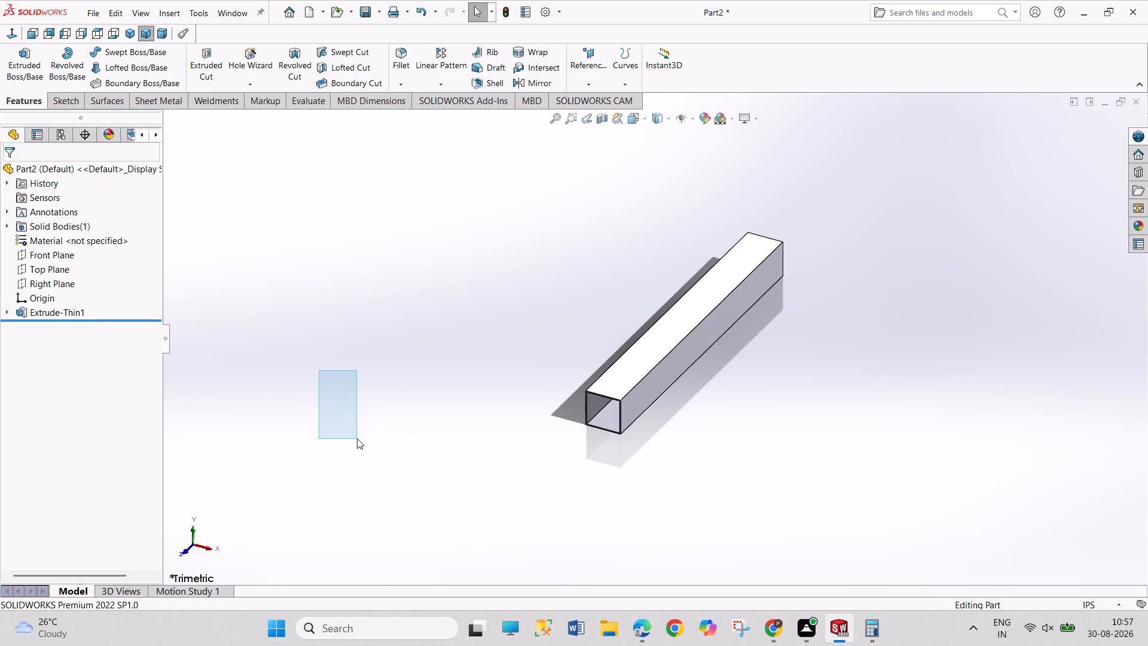
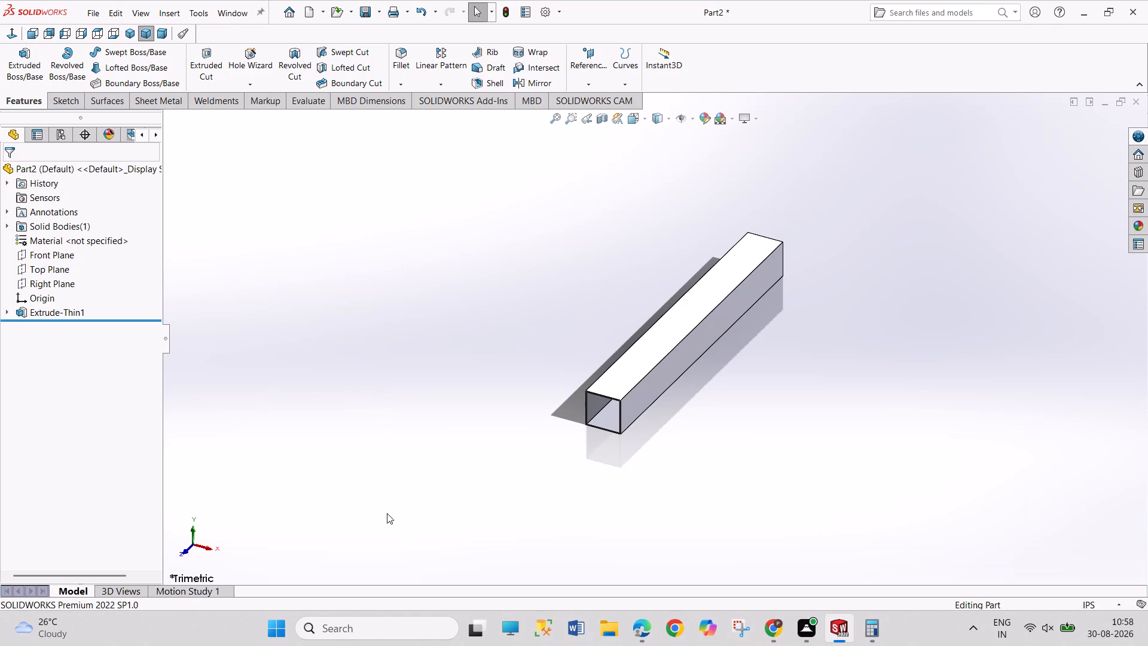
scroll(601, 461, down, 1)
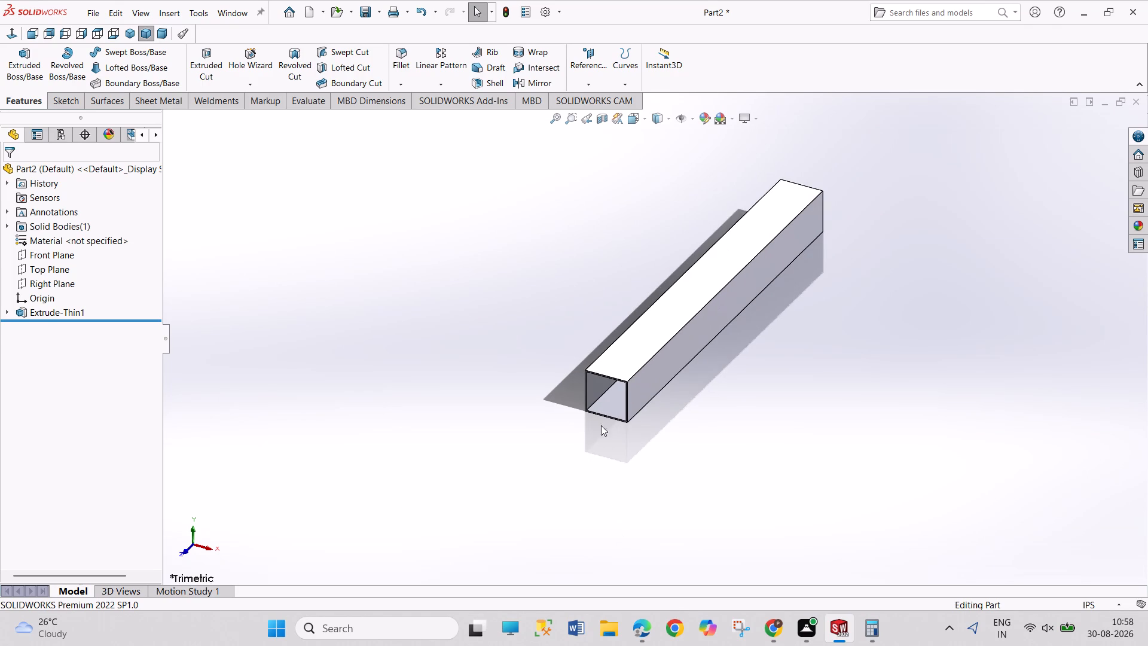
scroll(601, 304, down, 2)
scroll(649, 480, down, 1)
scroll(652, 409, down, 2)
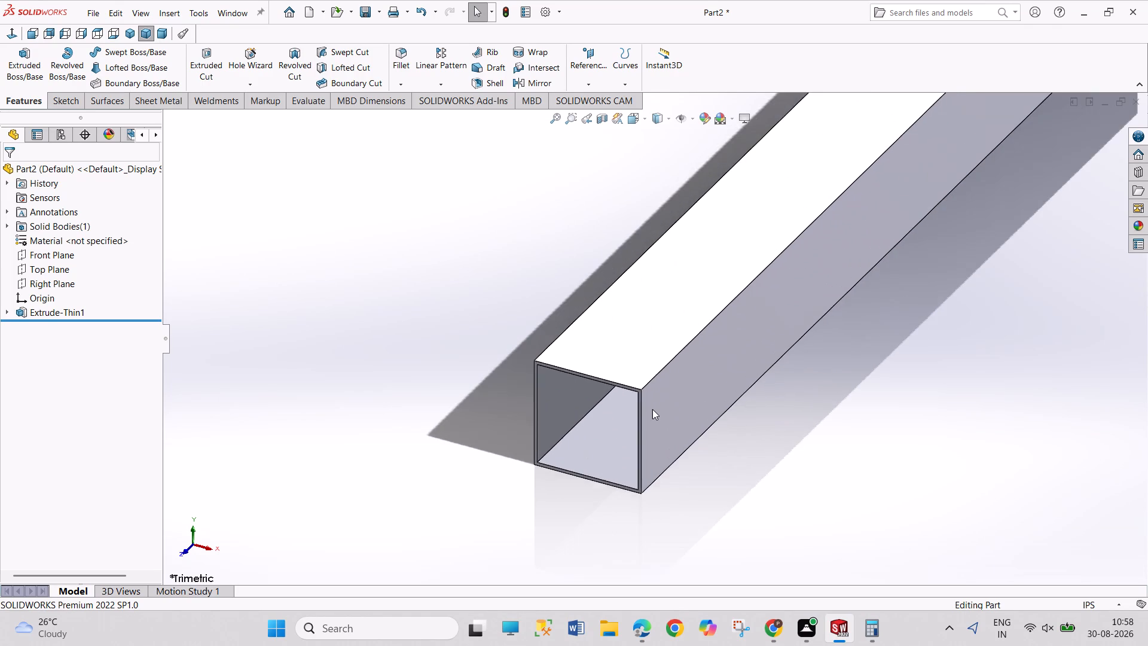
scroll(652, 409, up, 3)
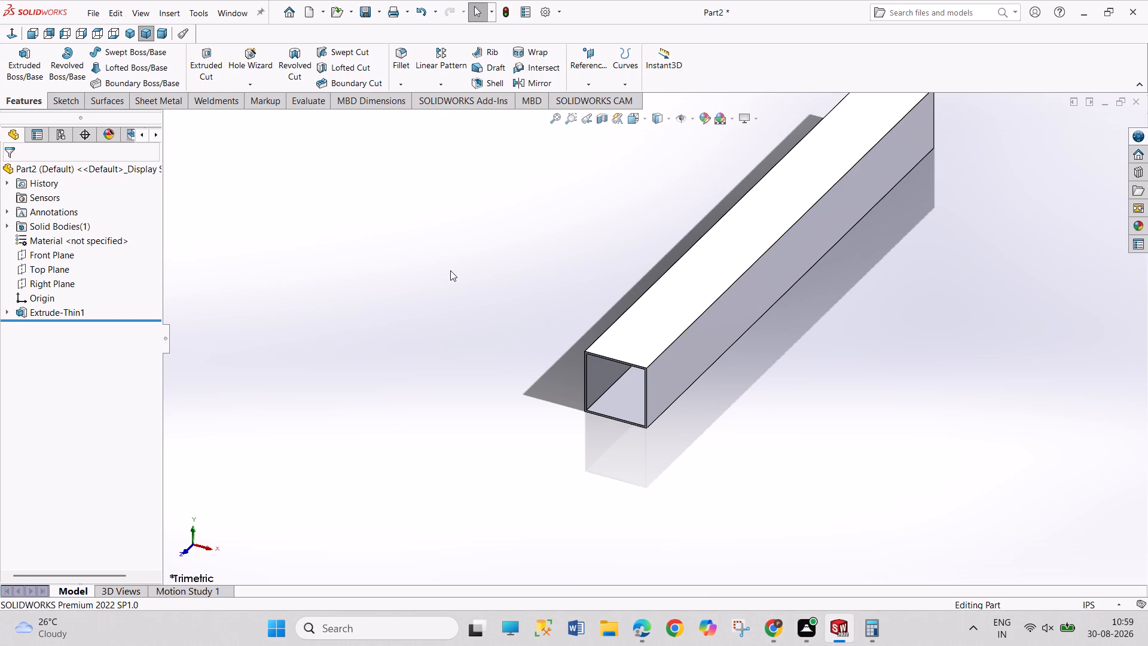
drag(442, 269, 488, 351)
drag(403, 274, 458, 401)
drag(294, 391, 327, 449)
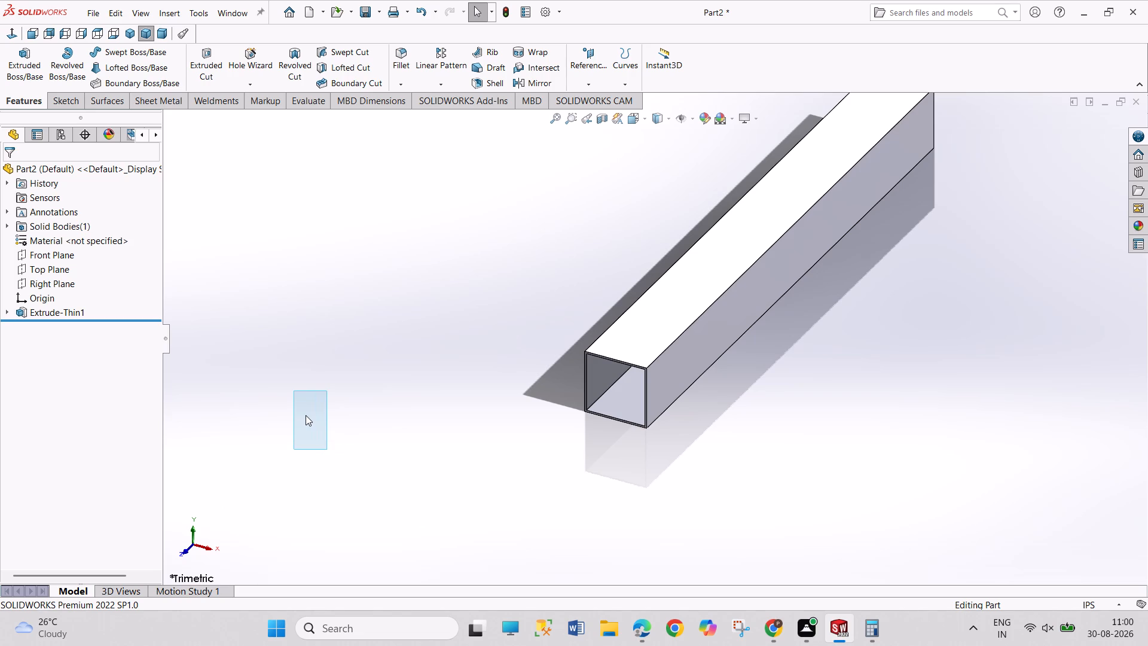
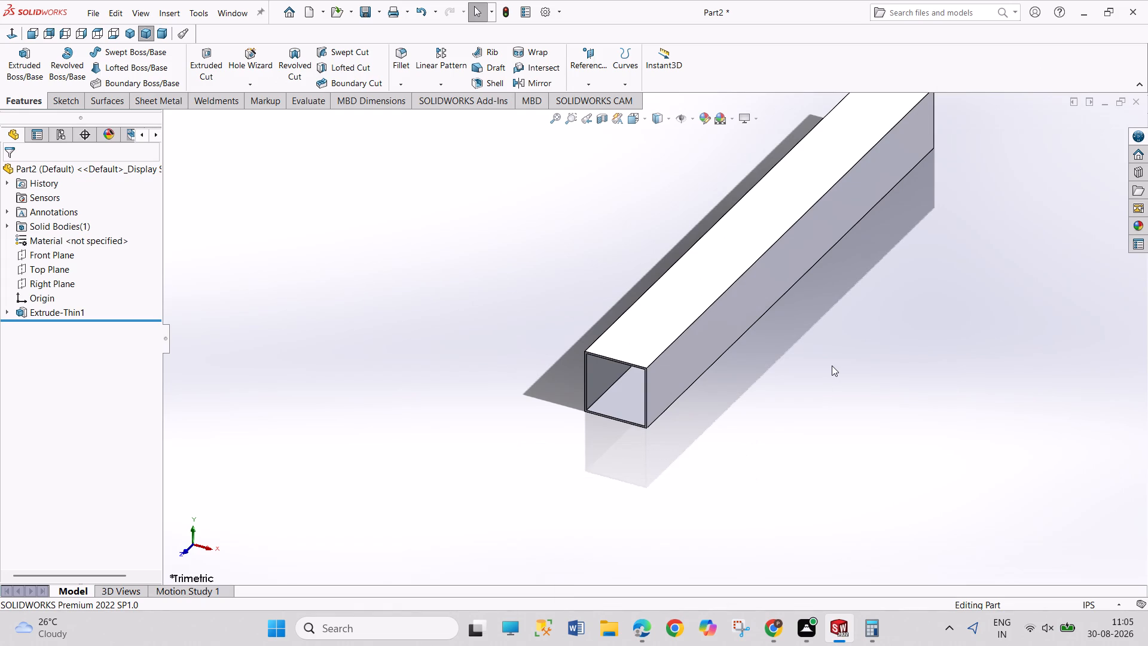
Save the tube part as ARM TUBE ATS 2 in the WATER CONTROL VALVE ASSEMBLY folder.
key(ctrl+s)
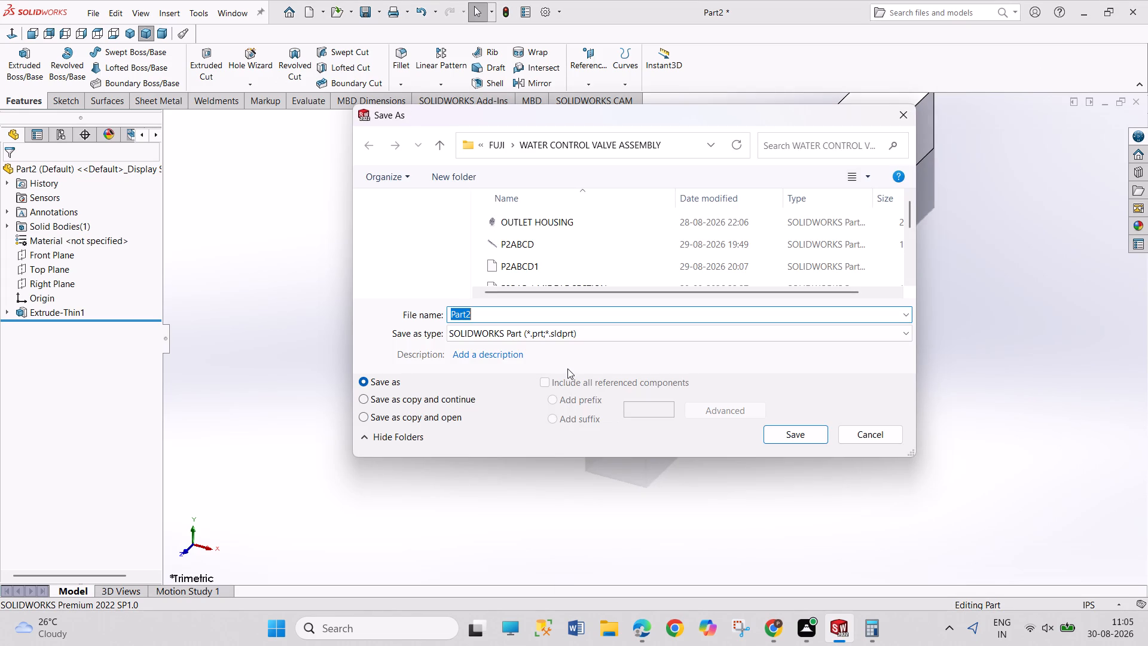
key(a)
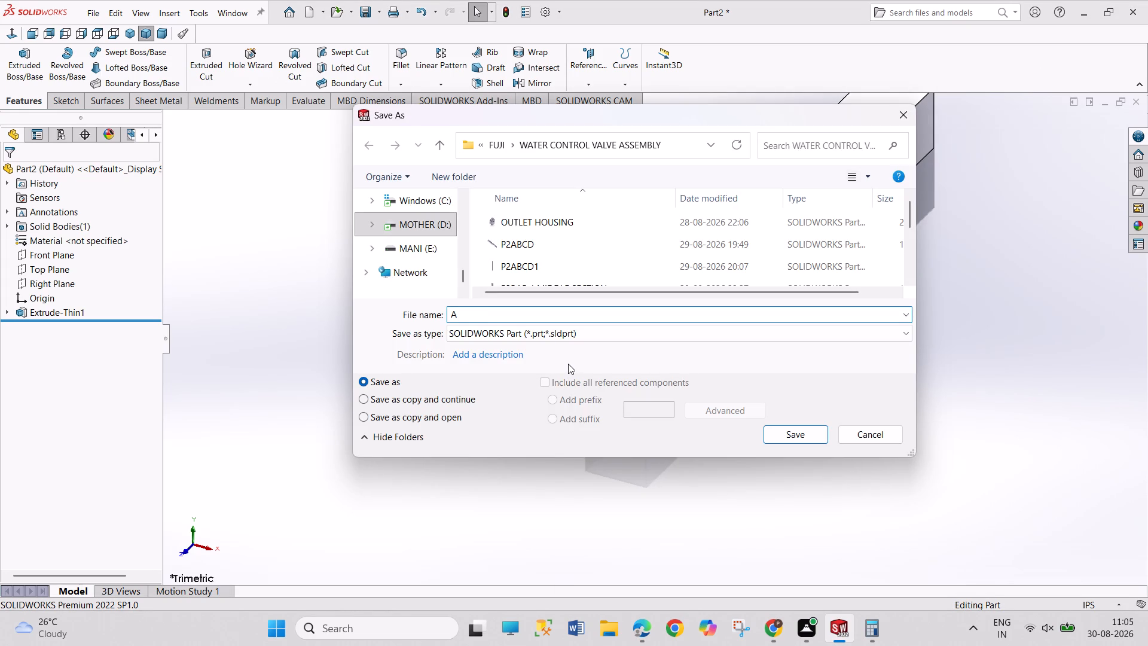
text(RM TU)
text(BE)
key(space)
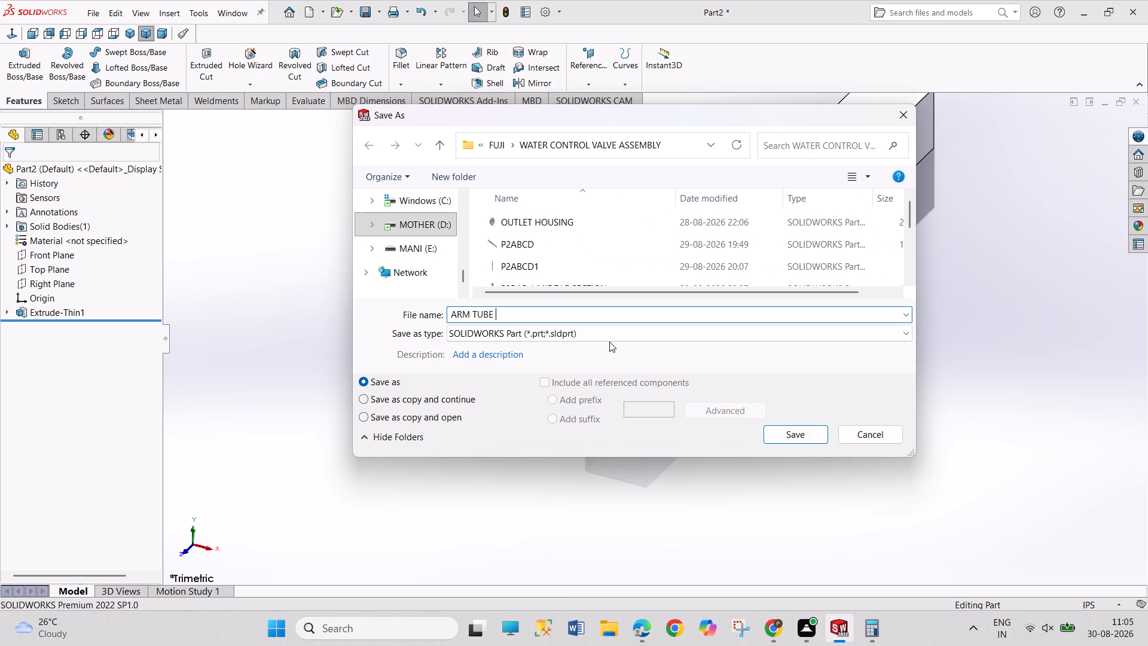
text(AT)
key(s)
key(space)
text(2)
key(Return)
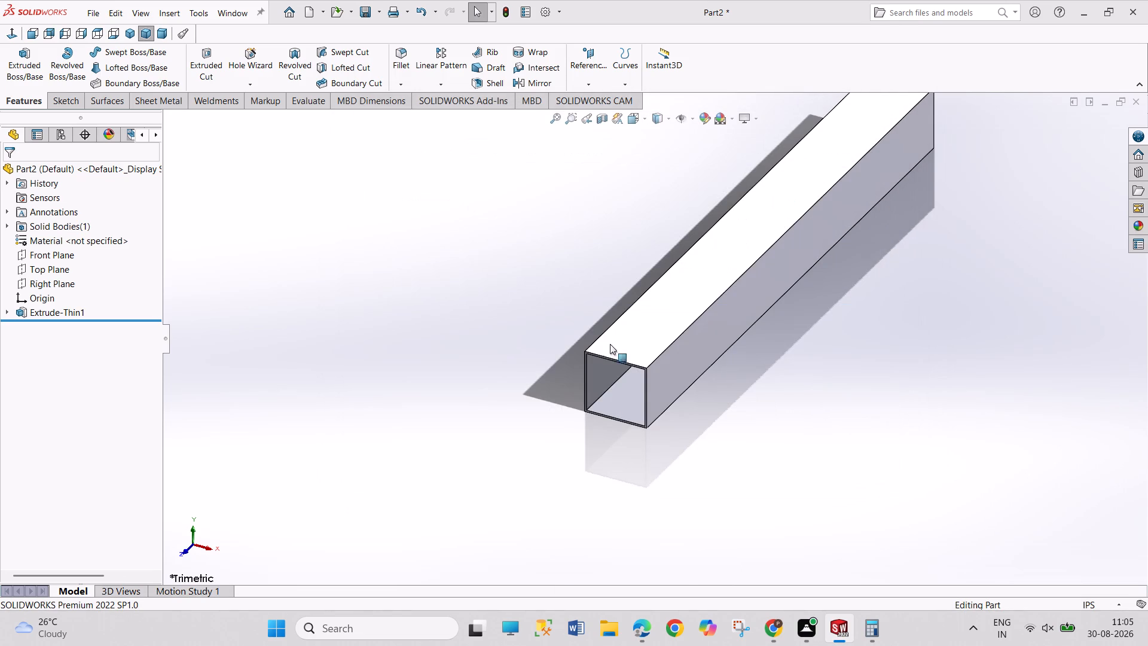
Create a new part document.
key(ctrl+n)
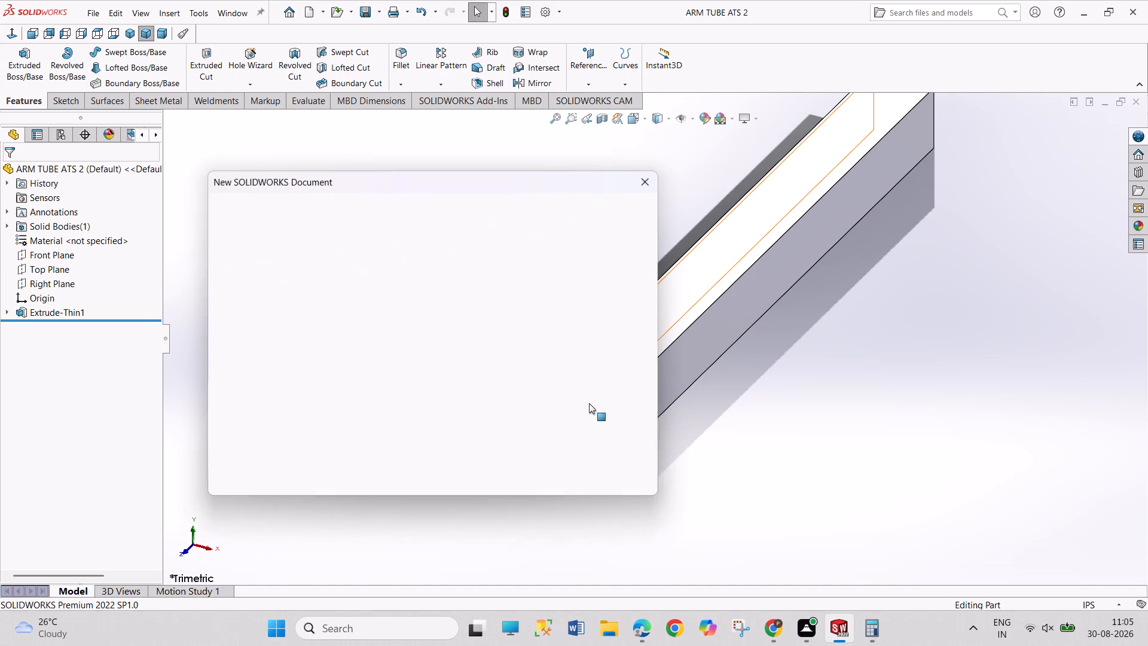
key(Return)
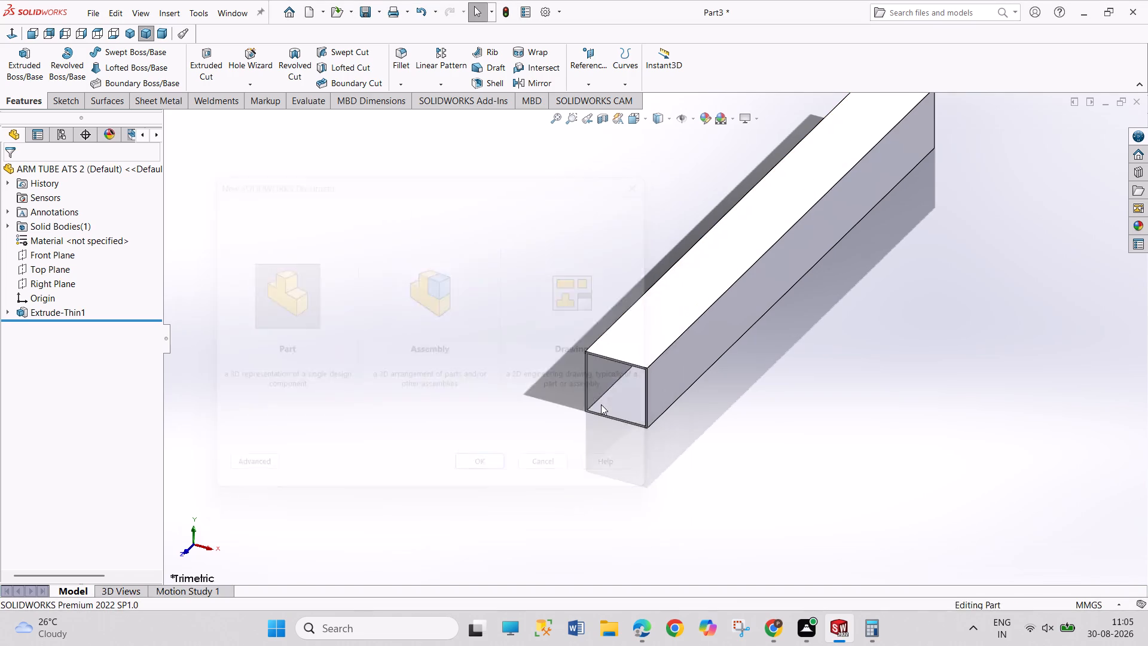
drag(441, 313, 508, 383)
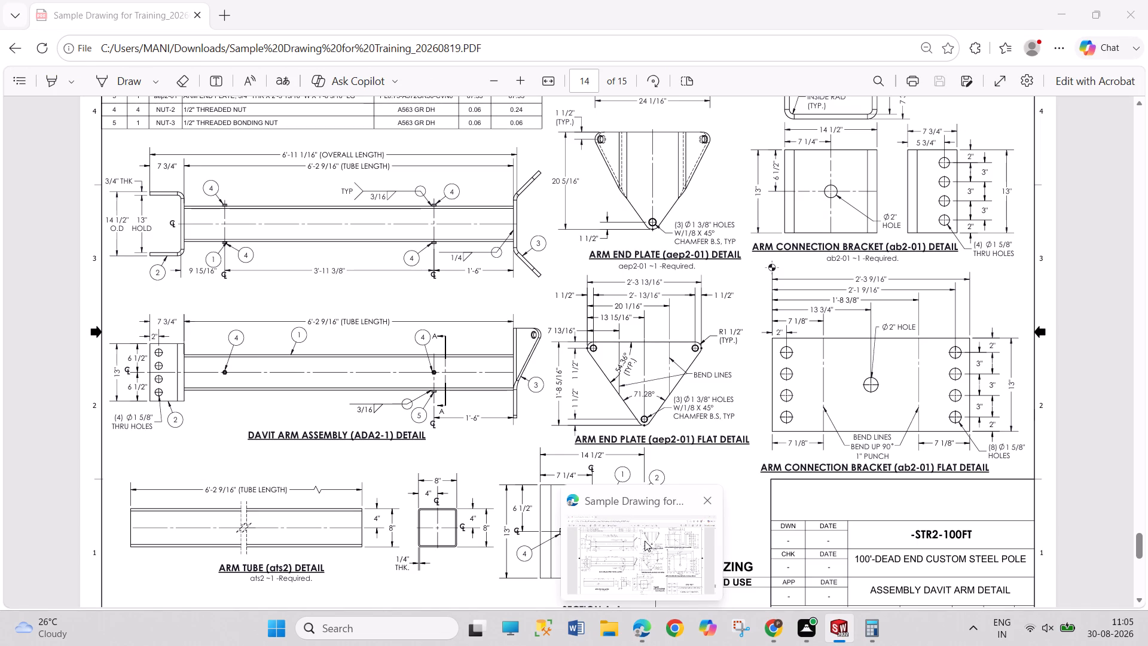
Sketch a closed triangle on the Front Plane with its apex at the origin and a horizontal base about 107 mm wide below.
click(68, 246)
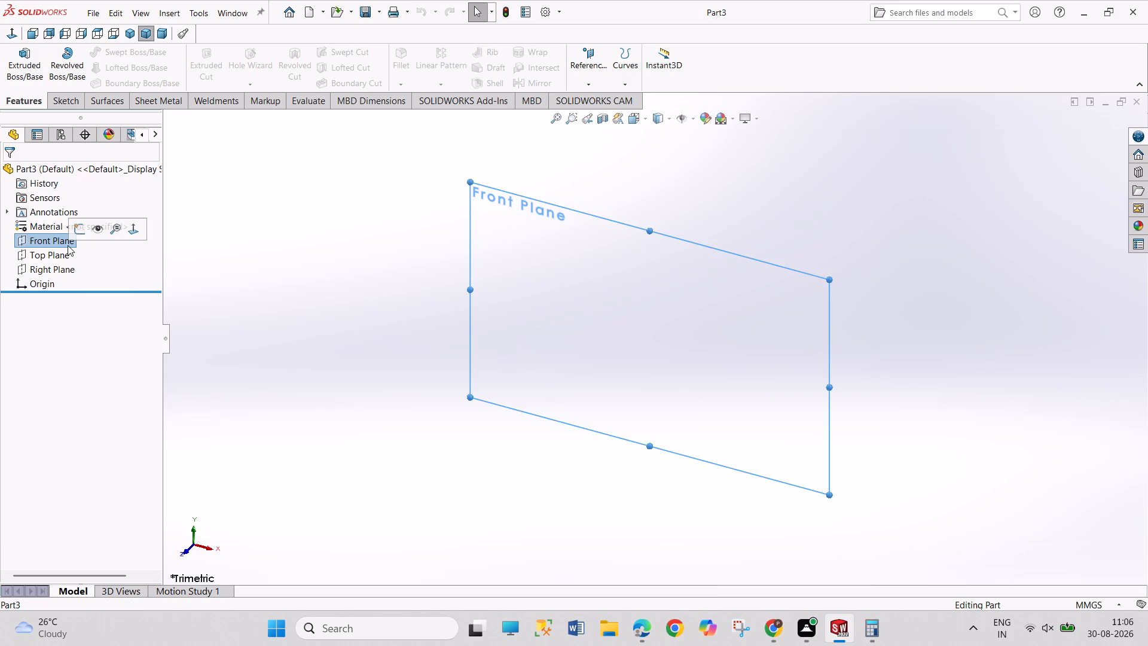
click(79, 235)
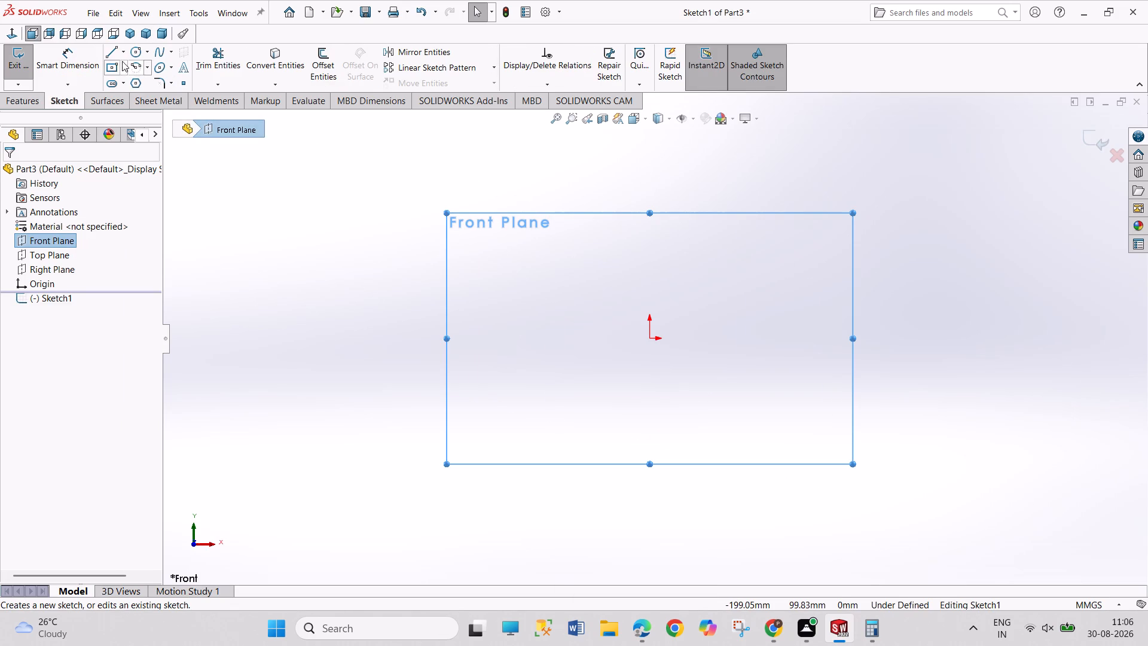
click(114, 50)
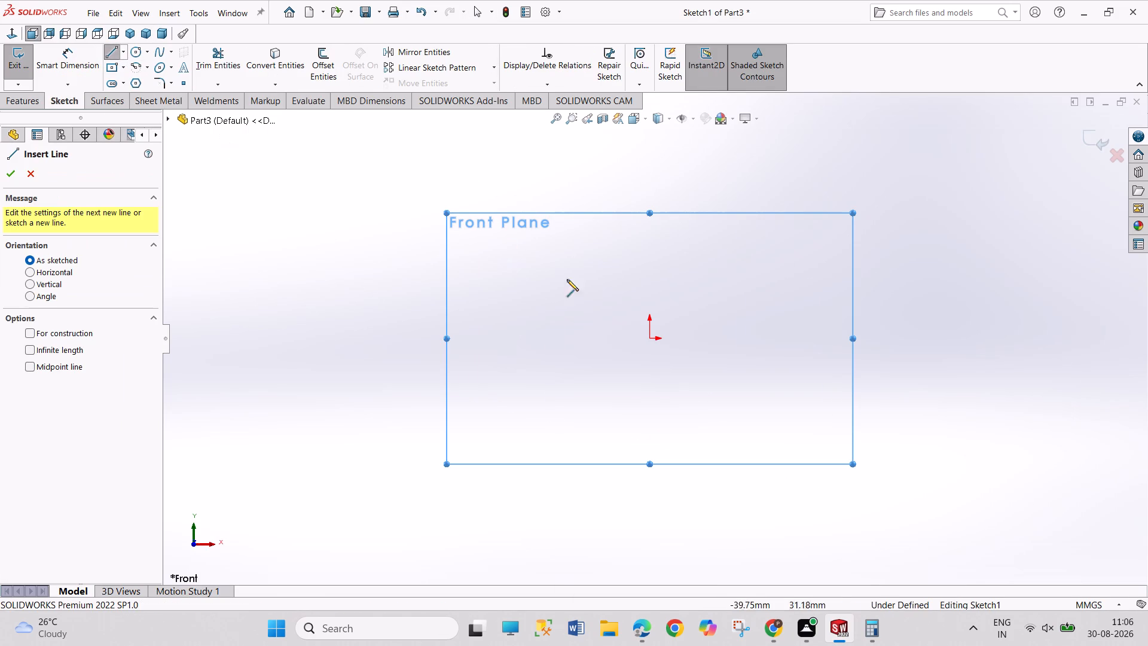
click(649, 339)
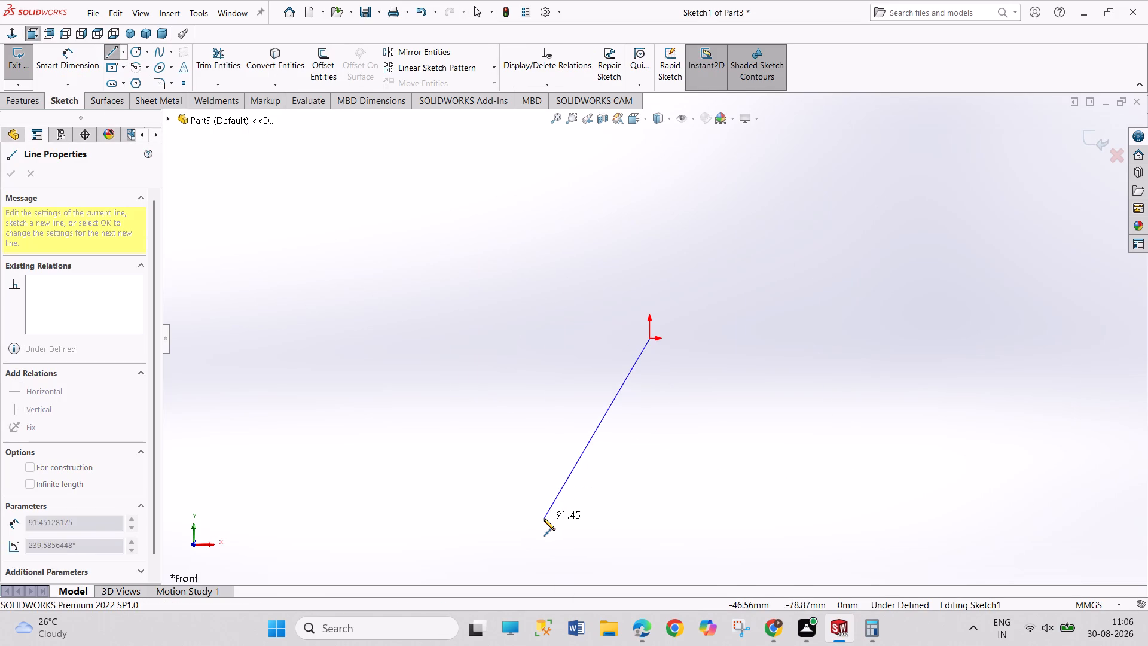
click(544, 519)
click(787, 521)
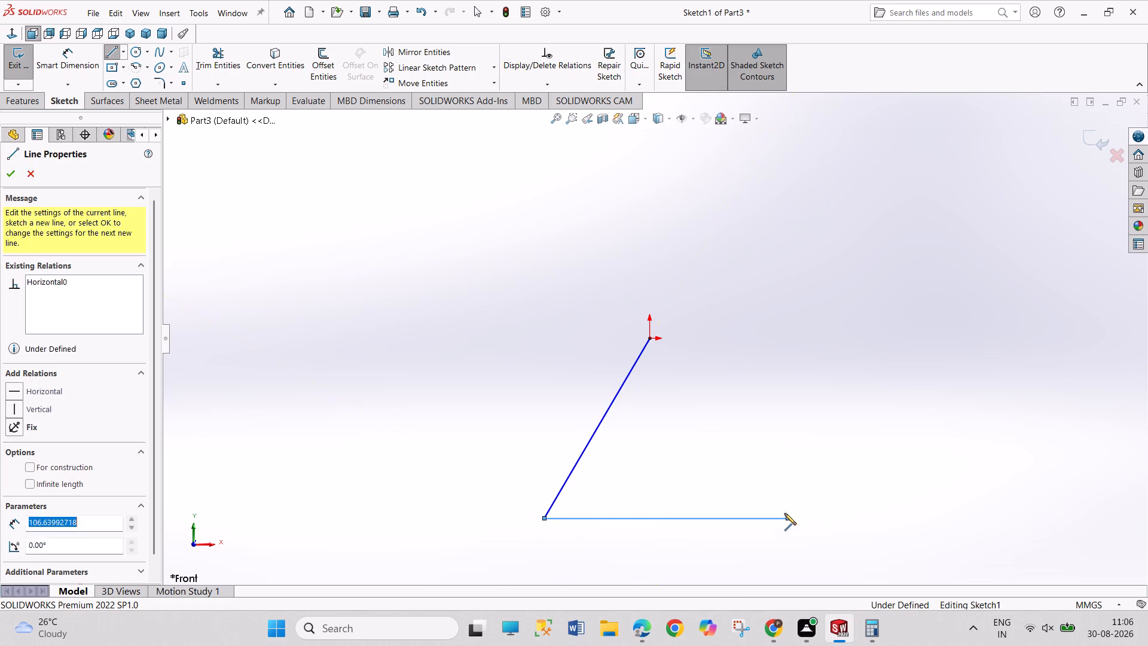
click(649, 341)
right_click(695, 321)
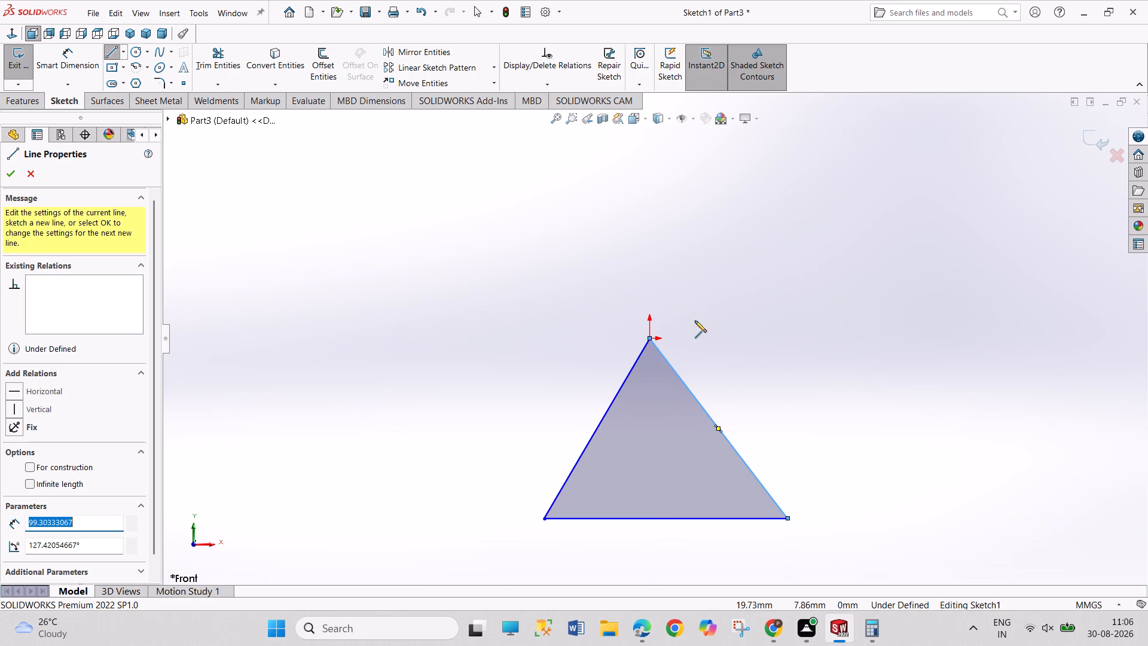
click(713, 334)
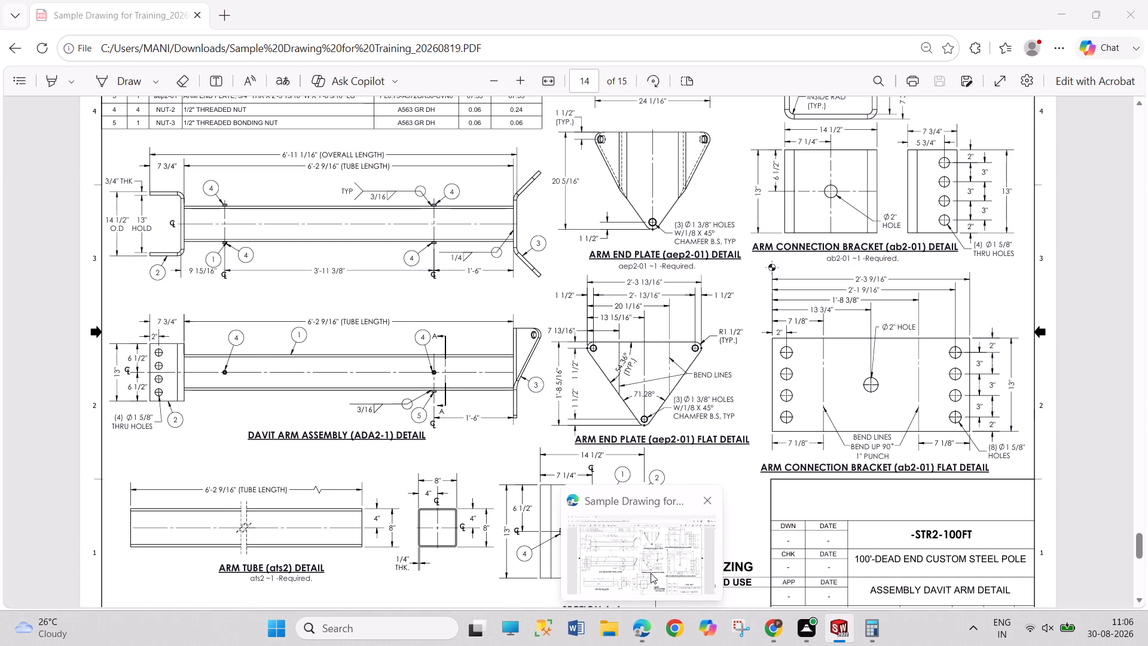
Dimension the triangle's horizontal base to 27 13/16.
right_drag(822, 436, 800, 316)
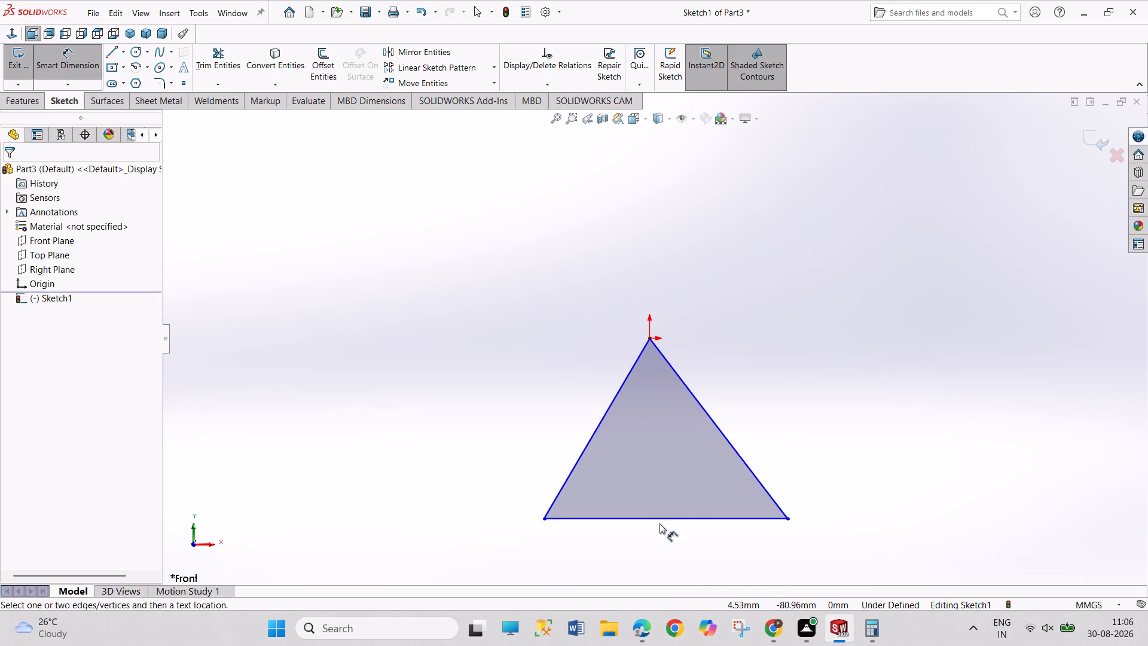
click(660, 519)
click(658, 545)
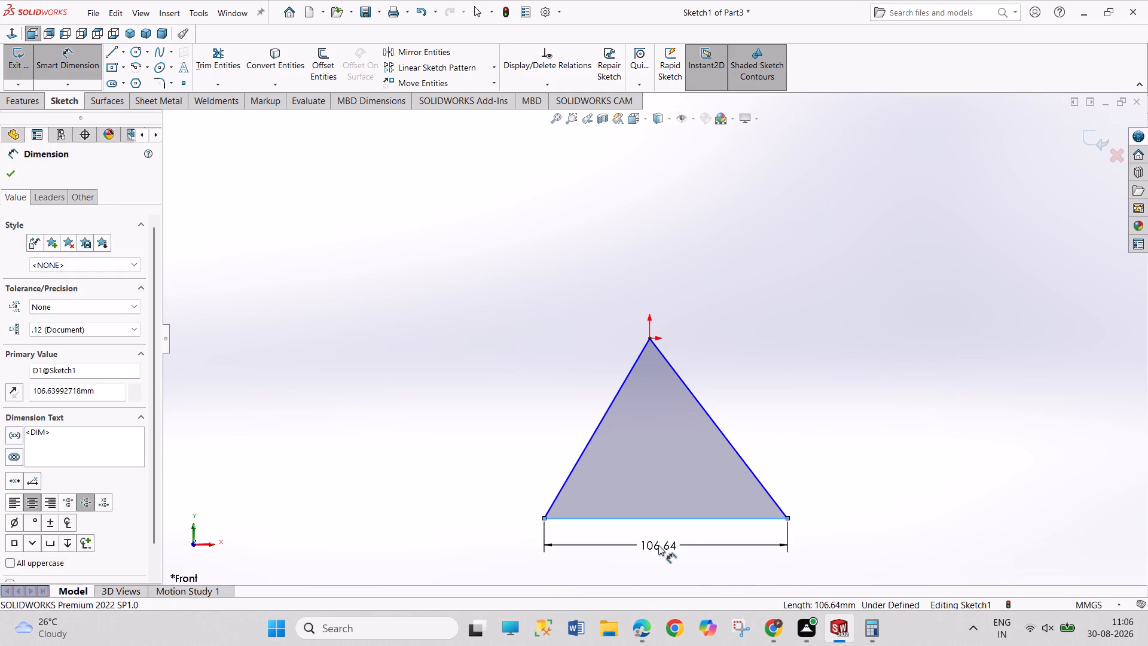
text(27)
key(space)
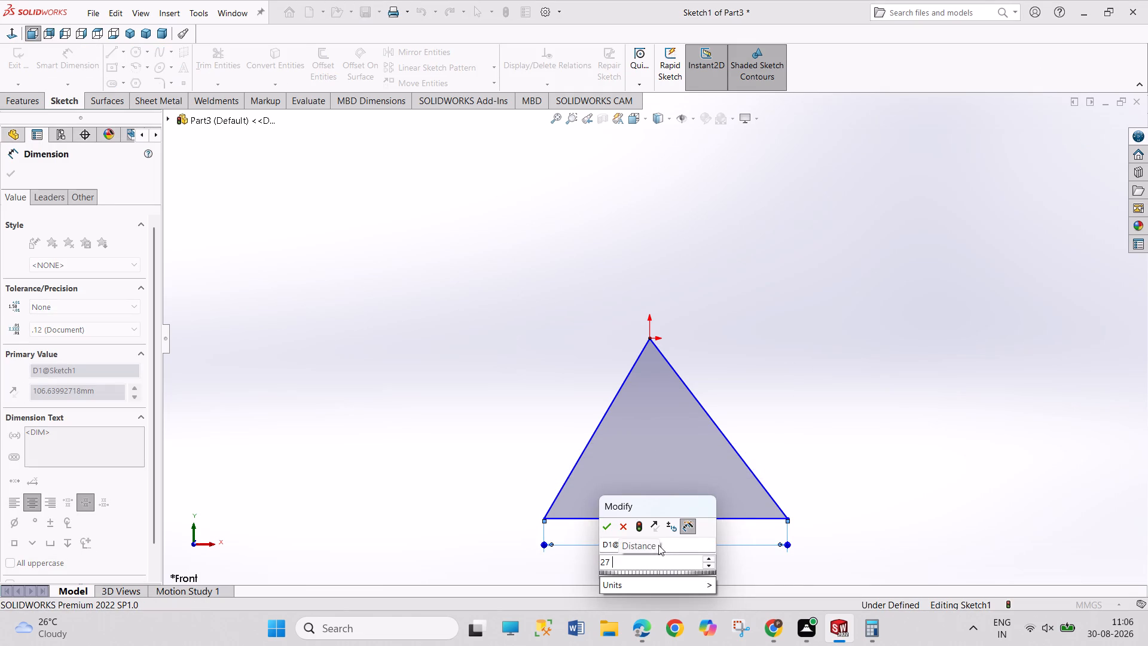
text(13/16)
key(Return)
right_click(819, 417)
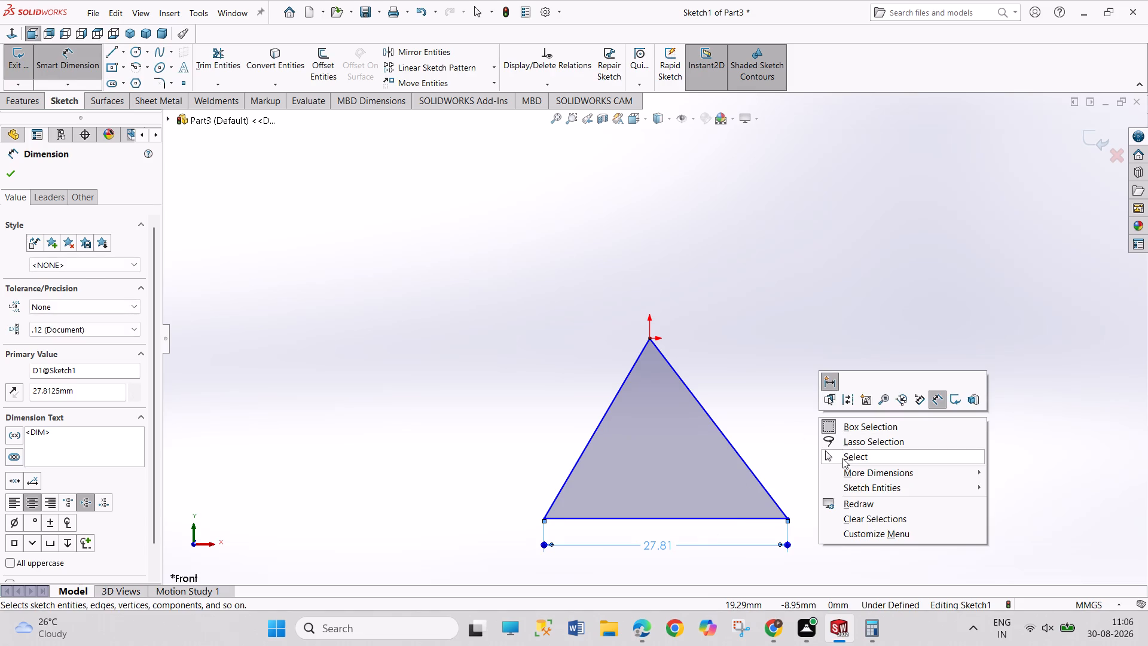
click(842, 458)
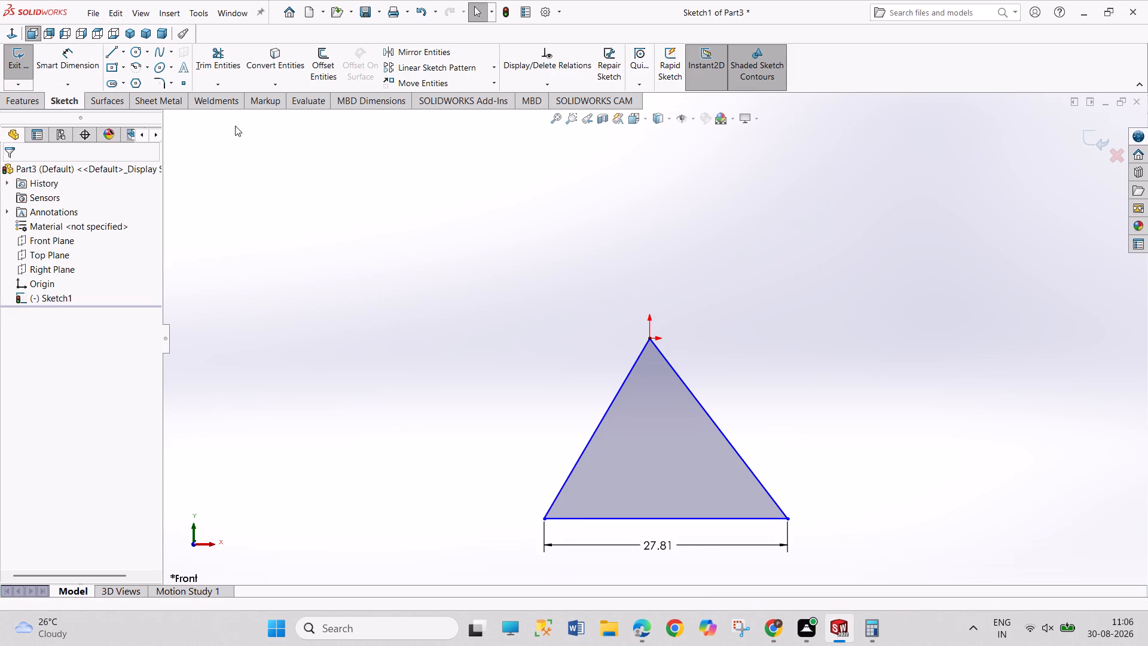
Draw a vertical construction centerline from the origin down into the triangle.
click(120, 48)
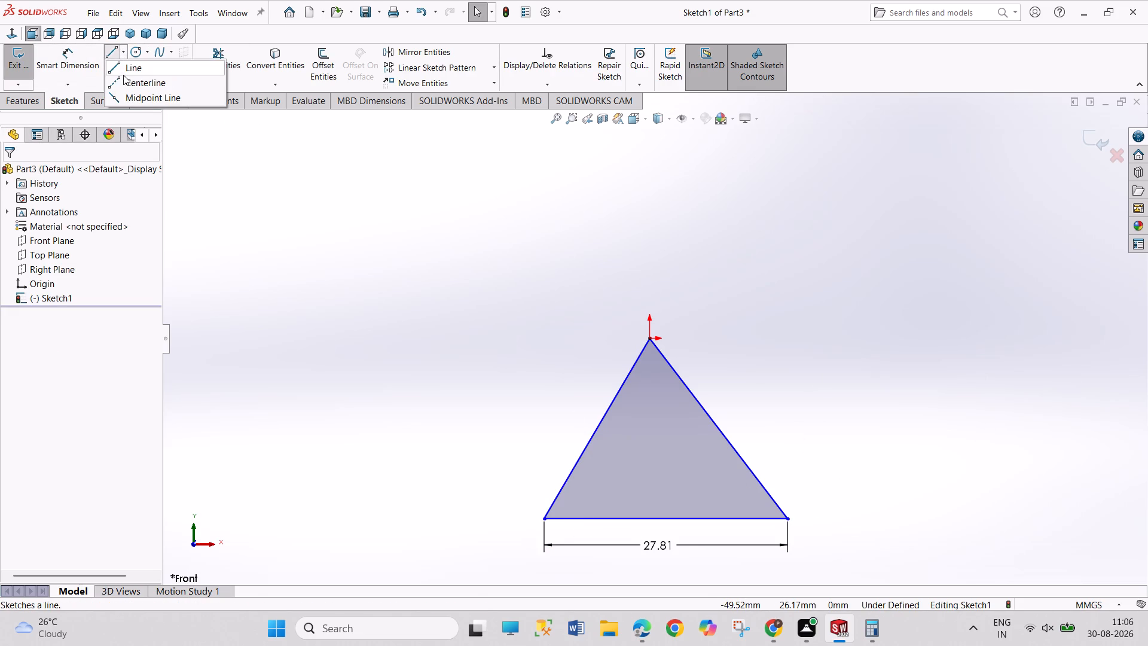
click(126, 84)
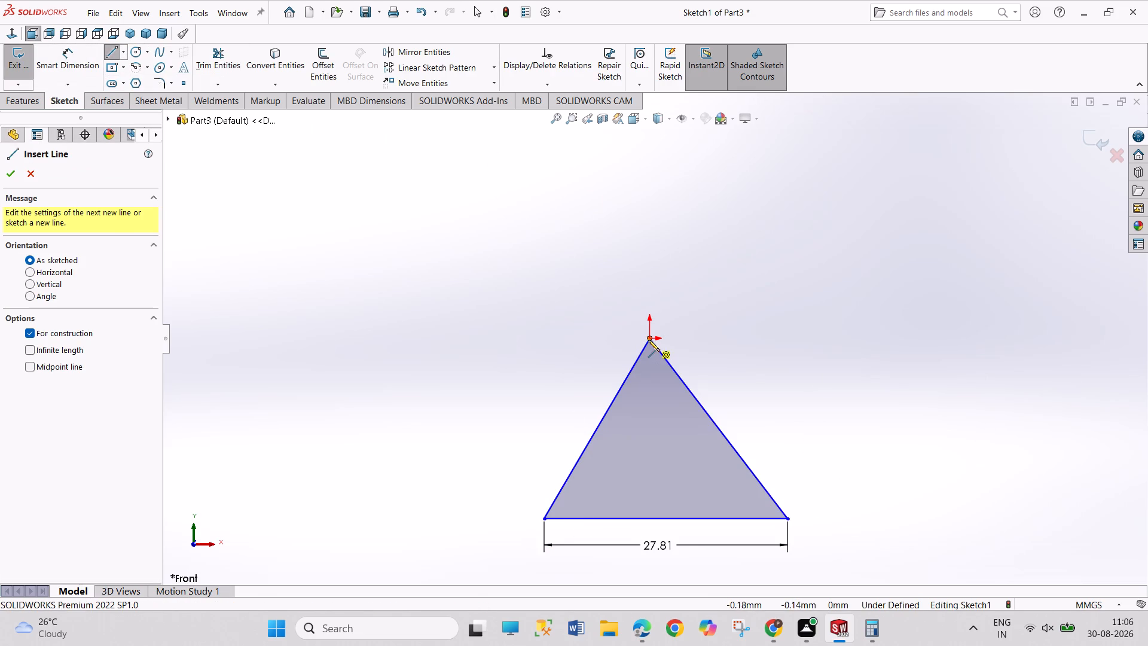
click(647, 339)
drag(647, 409, 674, 408)
right_click(809, 362)
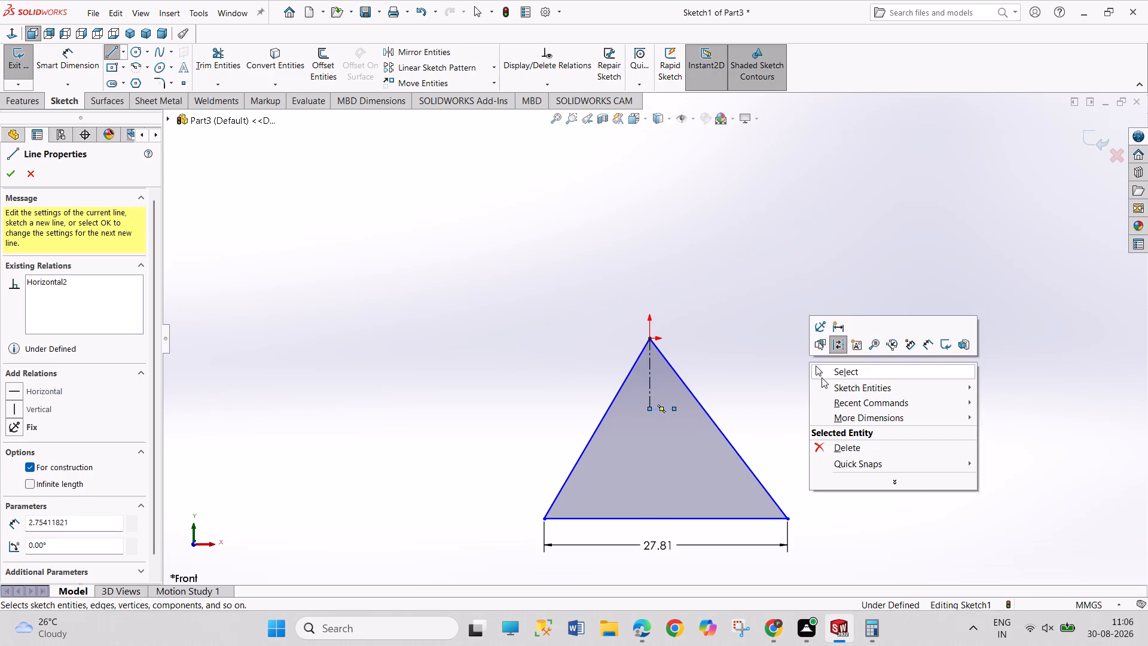
click(822, 377)
Make the two endpoints of the triangle's base symmetric about the vertical centerline.
drag(543, 517, 551, 517)
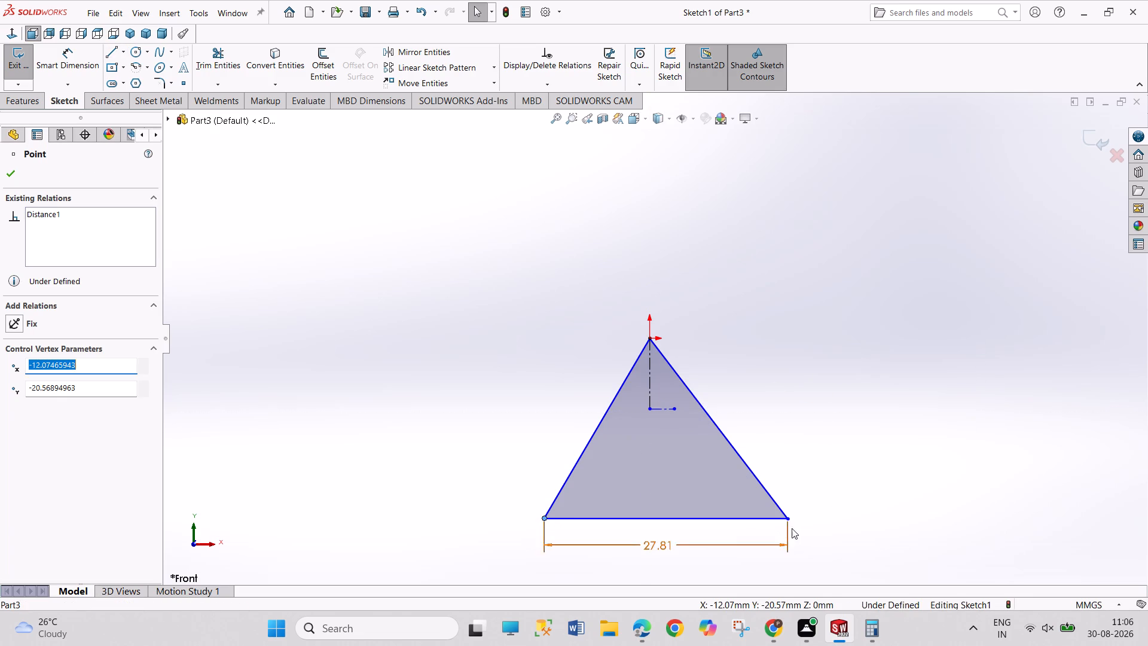
ctrl+click(787, 519)
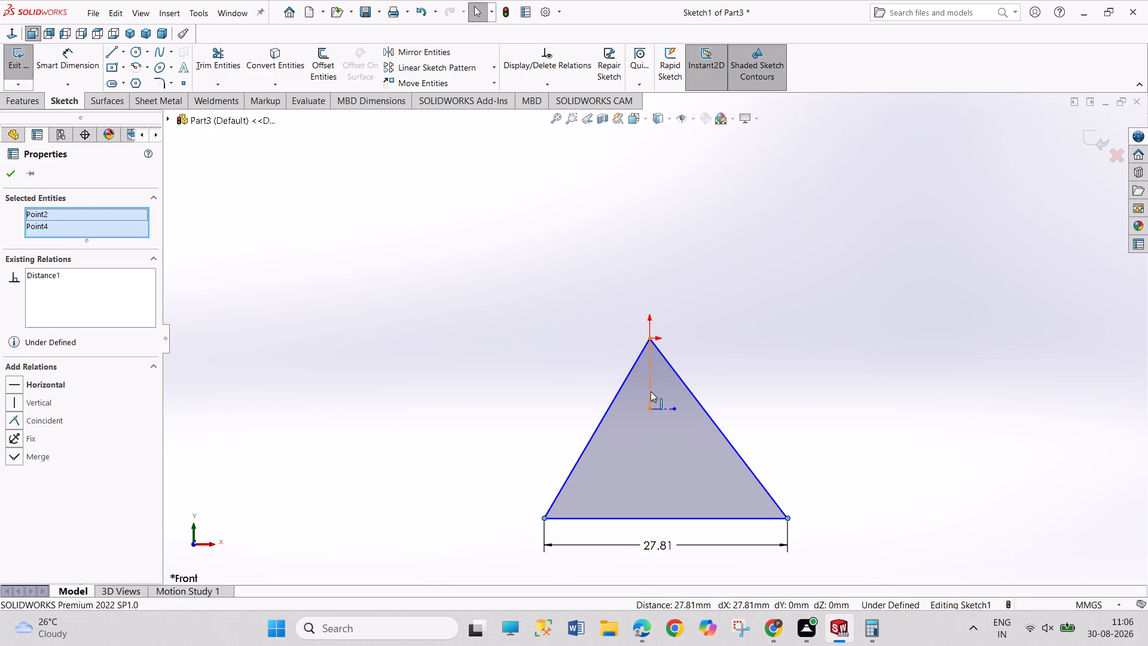
ctrl+click(649, 391)
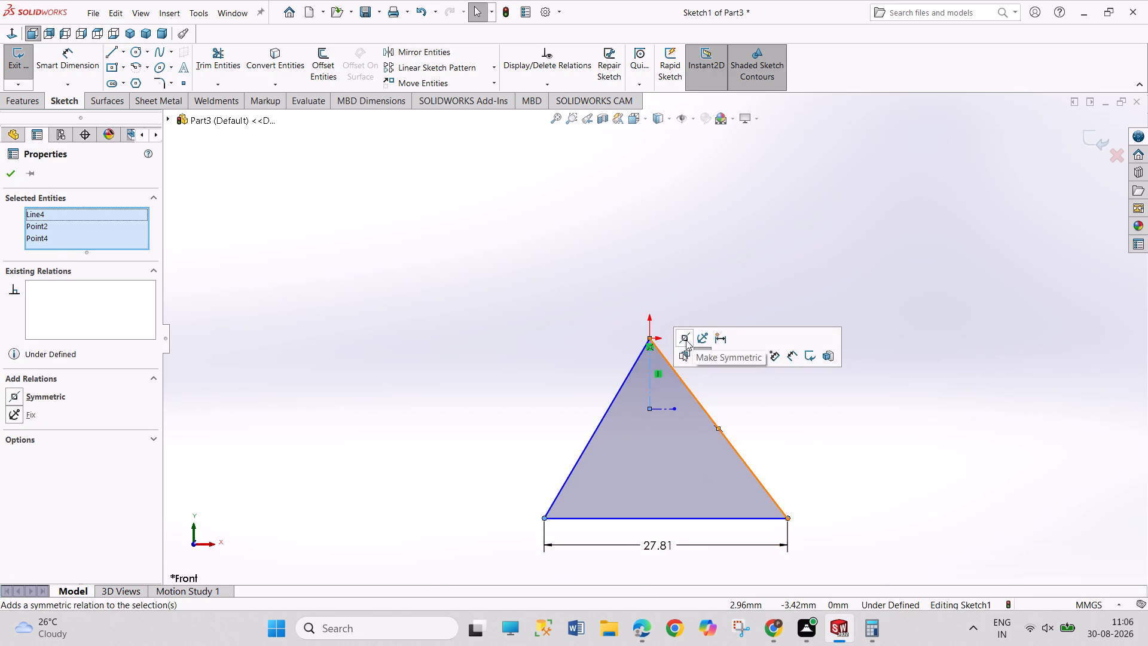
click(686, 340)
click(758, 271)
Delete the short horizontal construction line at the lower end of the vertical centerline.
right_click(665, 410)
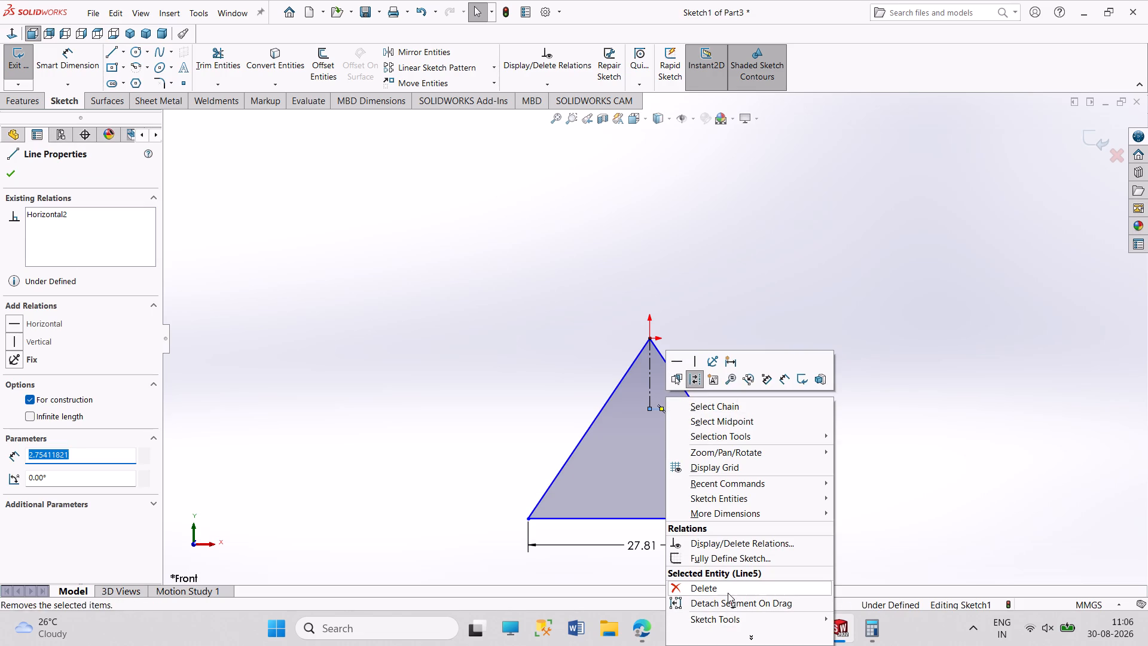
click(728, 593)
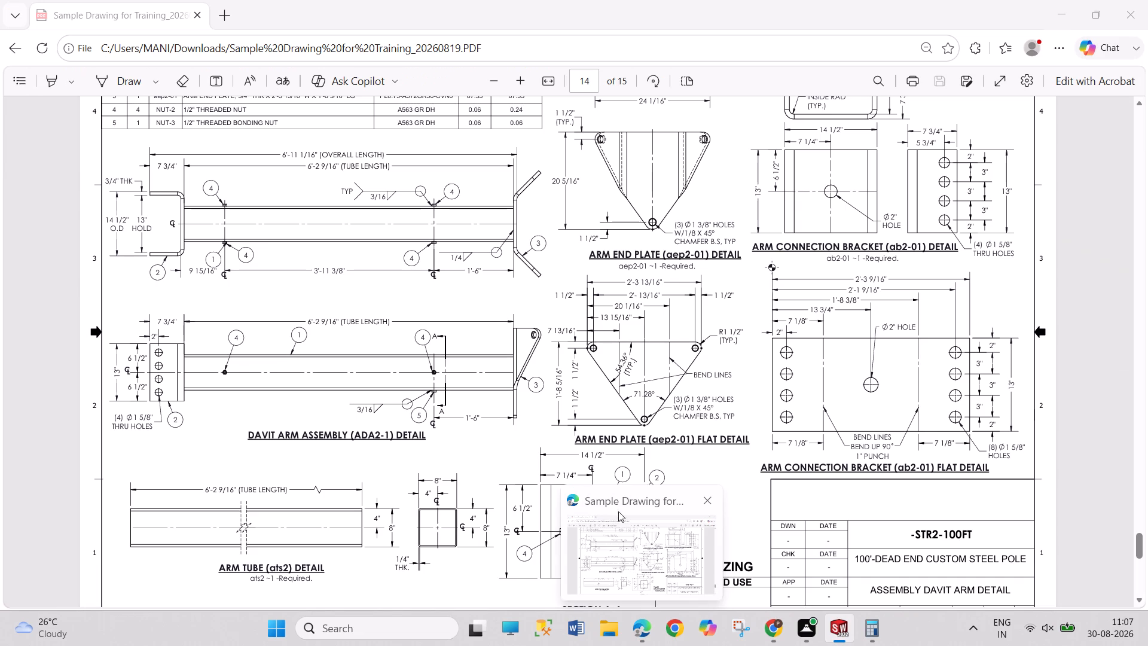
Dimension the triangle's height from the base to the apex at the origin as 20 5/16.
right_drag(373, 438, 368, 307)
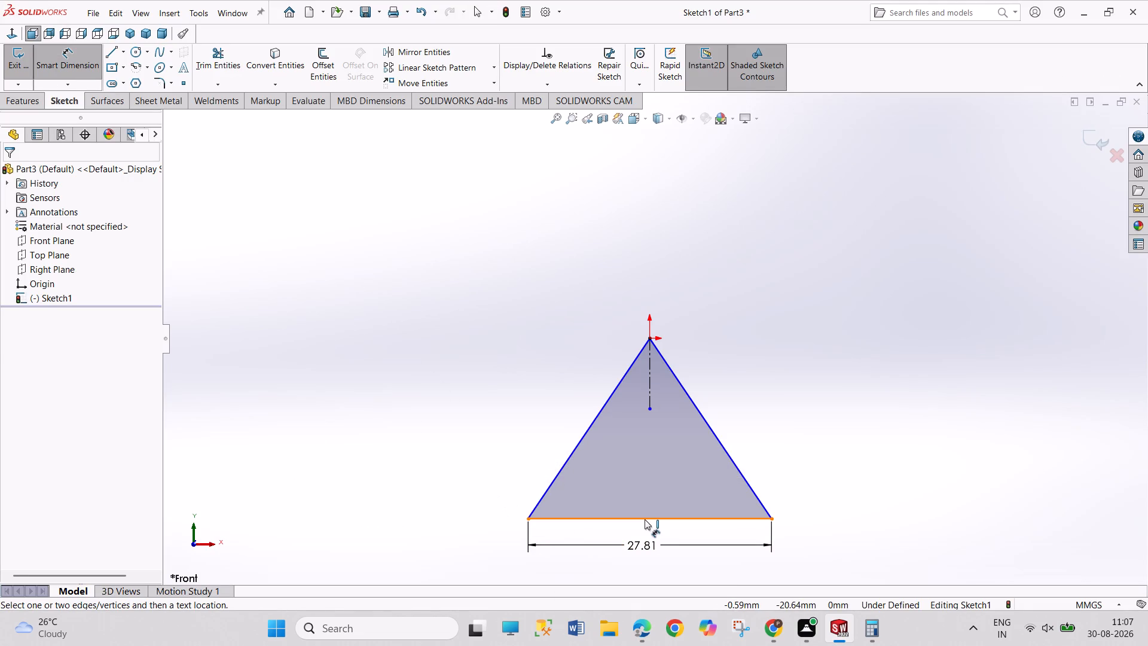
click(645, 519)
click(651, 339)
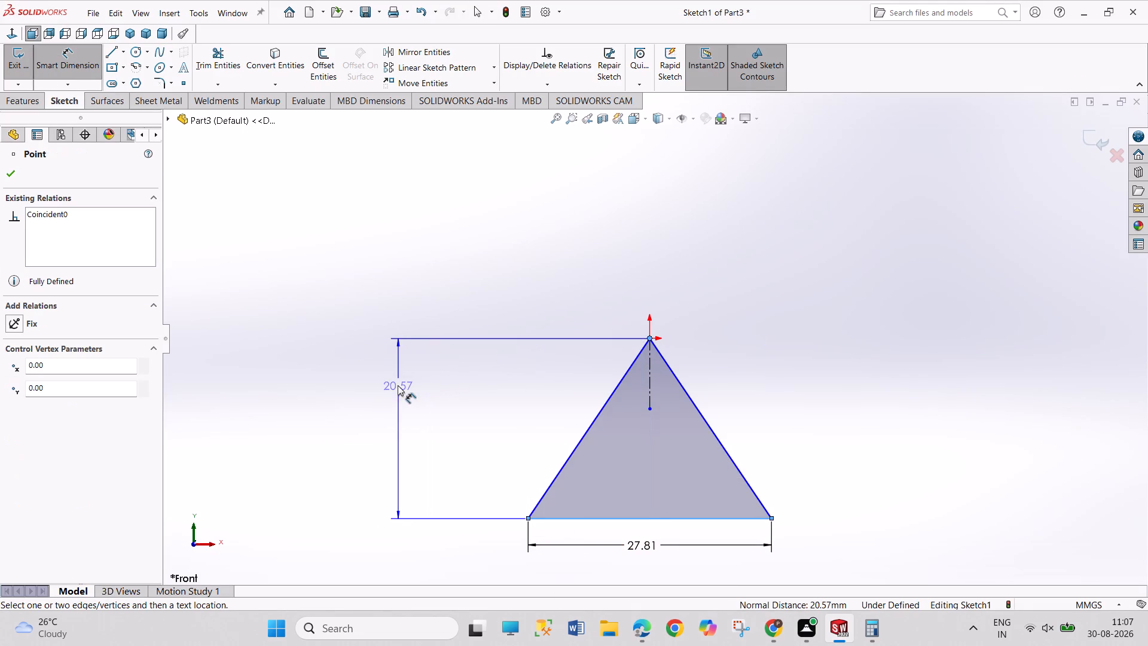
click(398, 385)
text(20)
key(space)
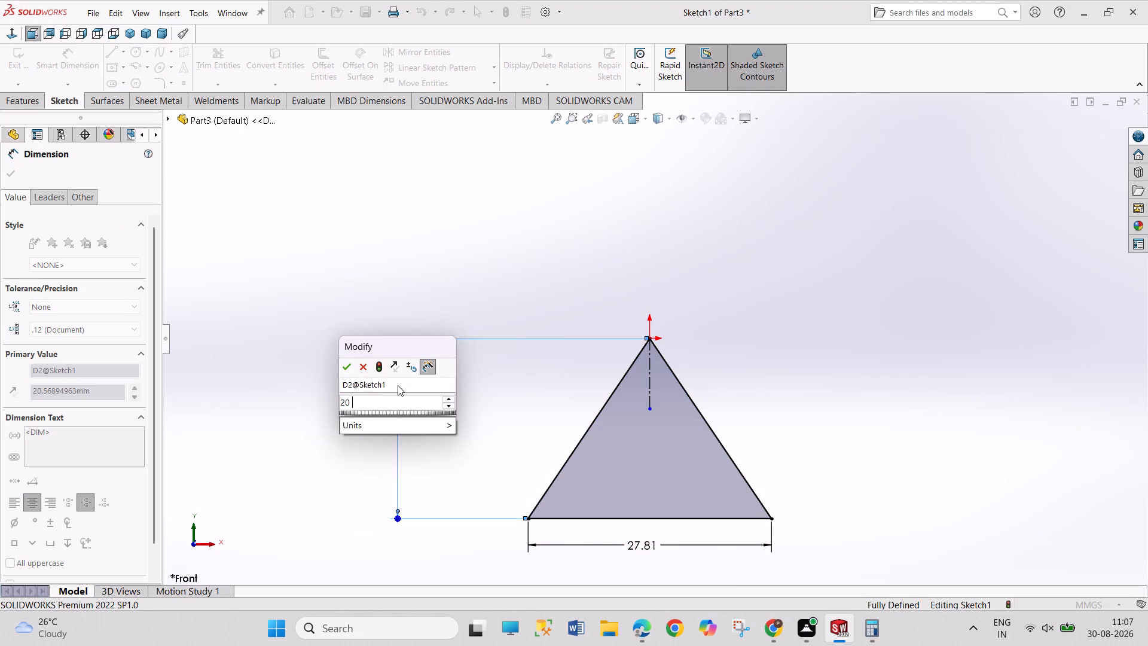
text(5/16)
key(Return)
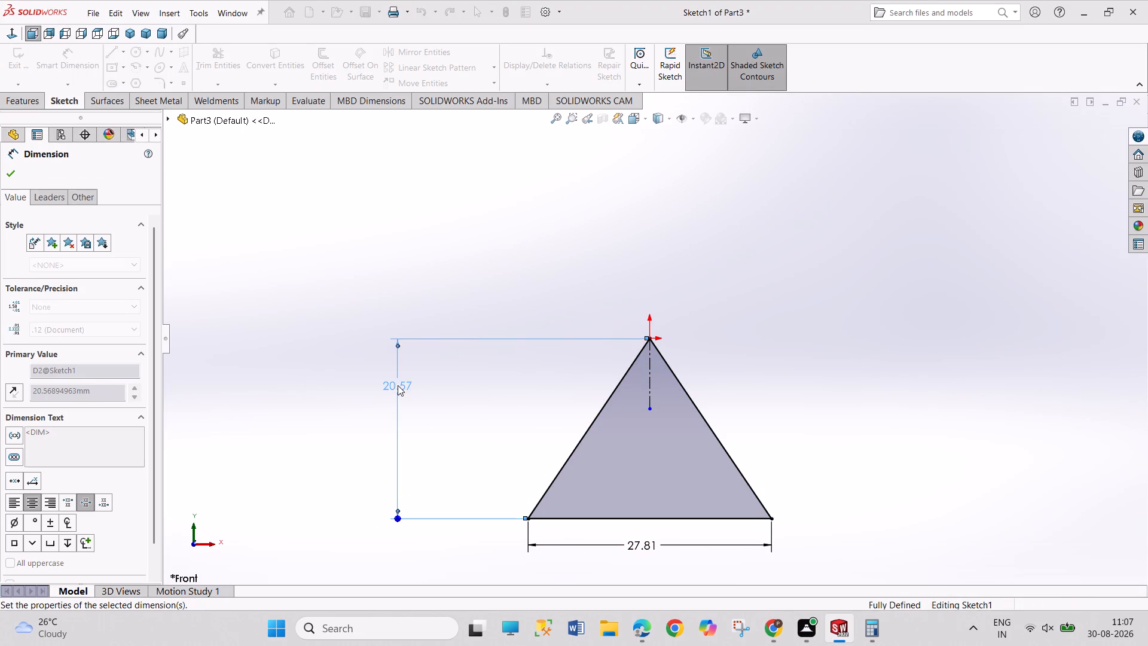
right_click(420, 216)
click(438, 260)
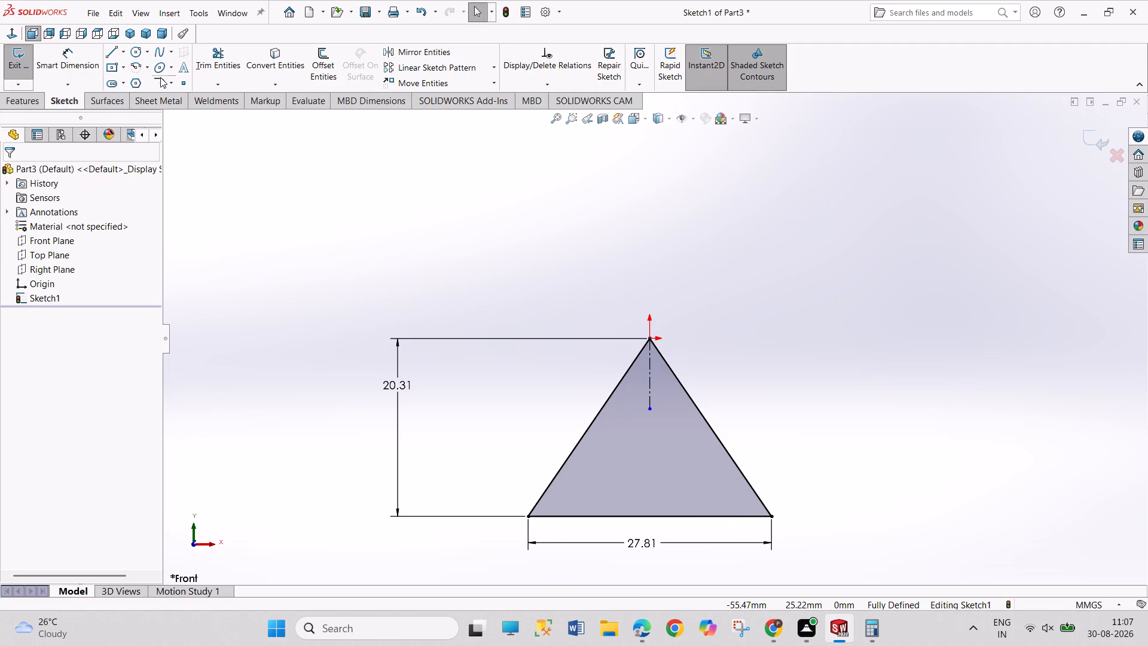
Fillet all three corners of the triangle with a 1 1/2 radius.
click(160, 77)
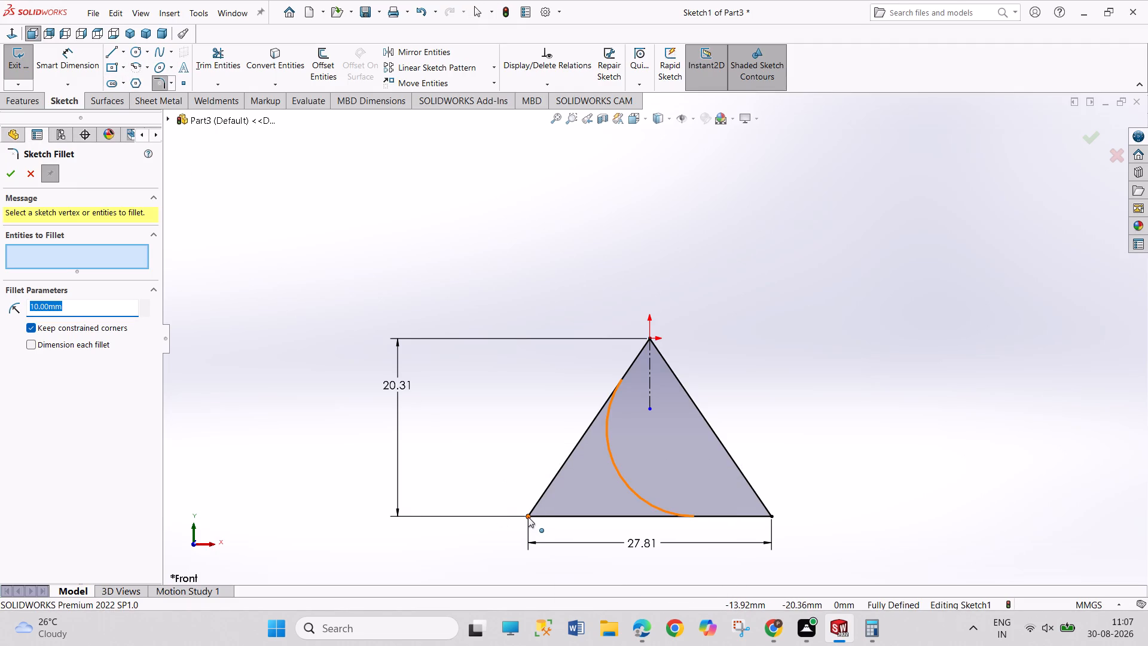
double_click(72, 306)
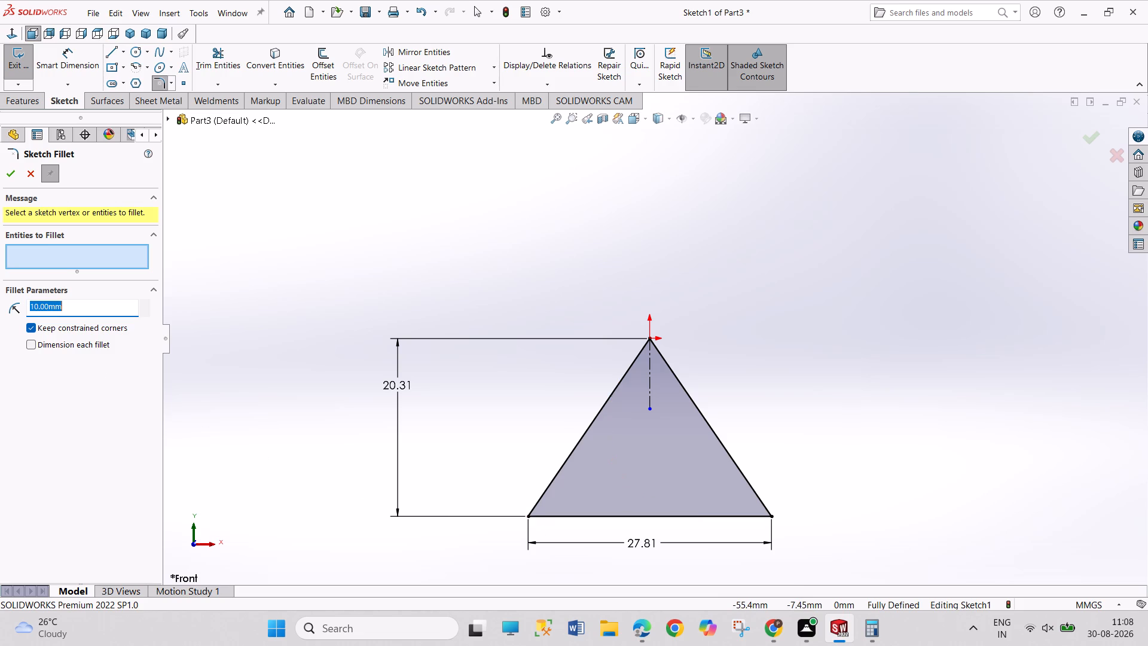
text(1 1/2)
key(Return)
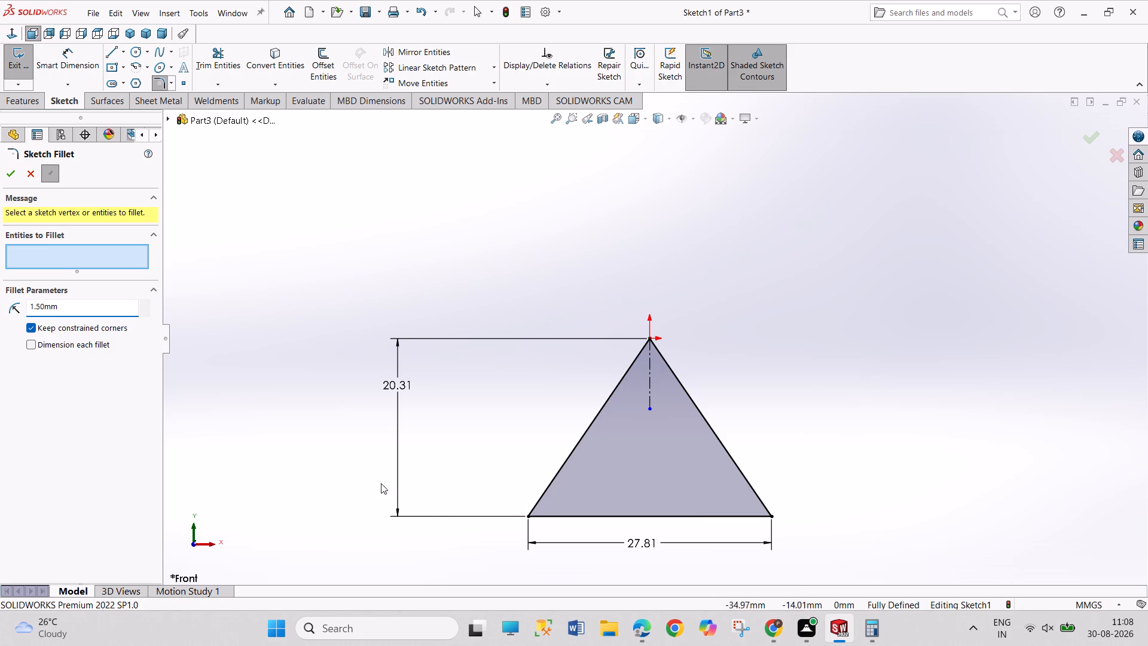
click(526, 516)
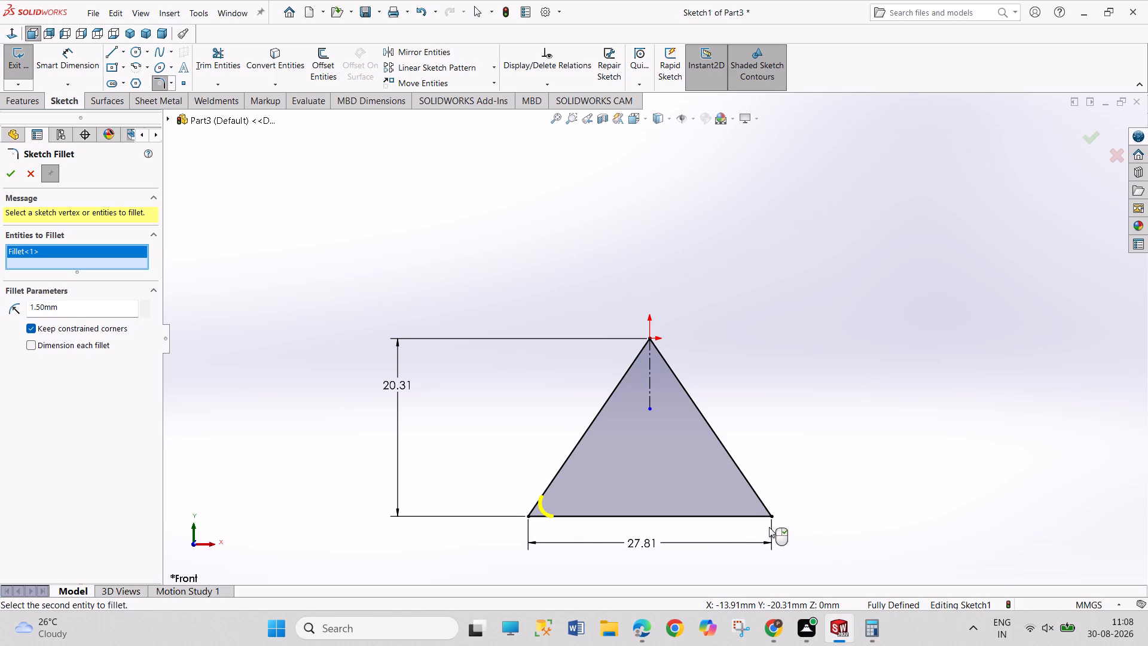
click(770, 518)
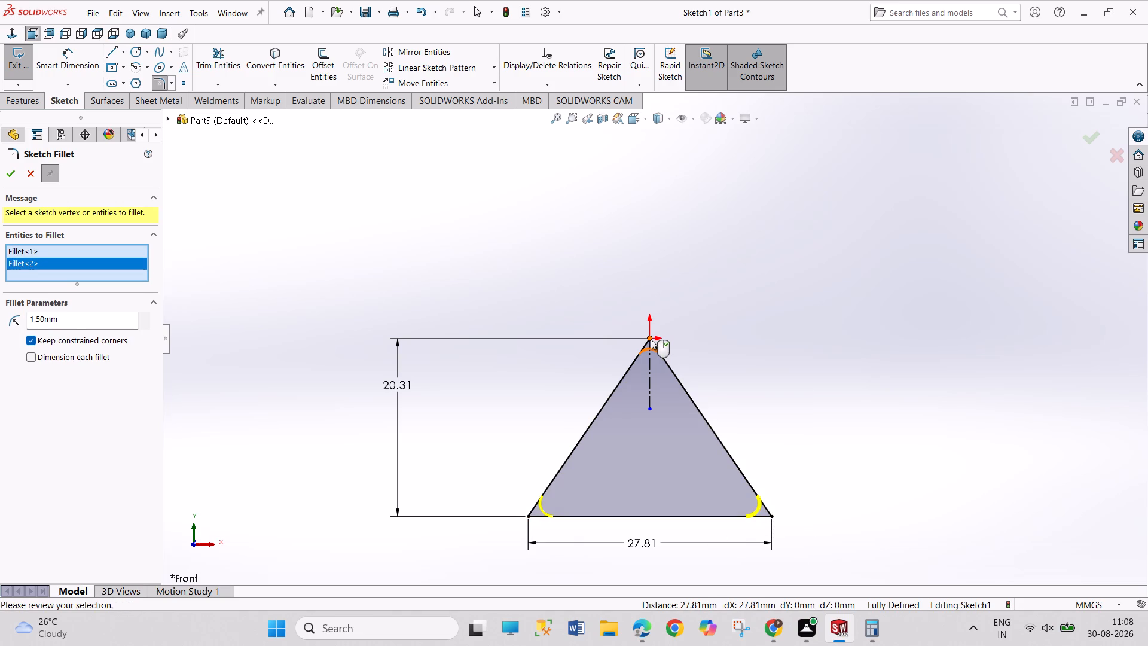
click(651, 339)
click(13, 178)
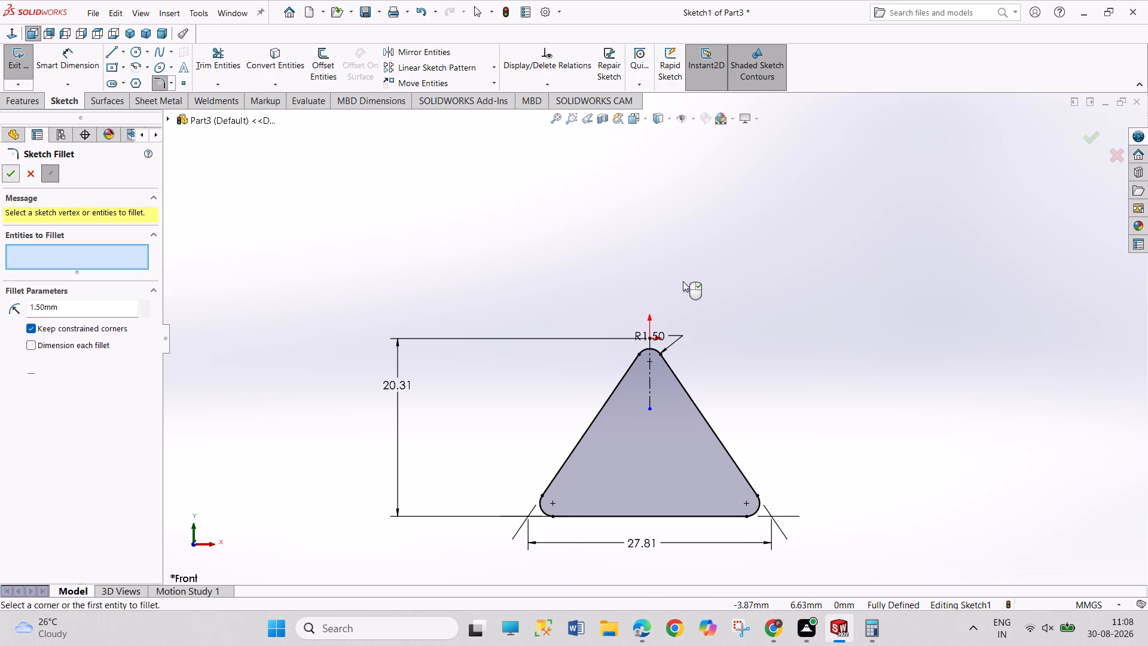
drag(730, 282, 789, 359)
drag(709, 284, 832, 393)
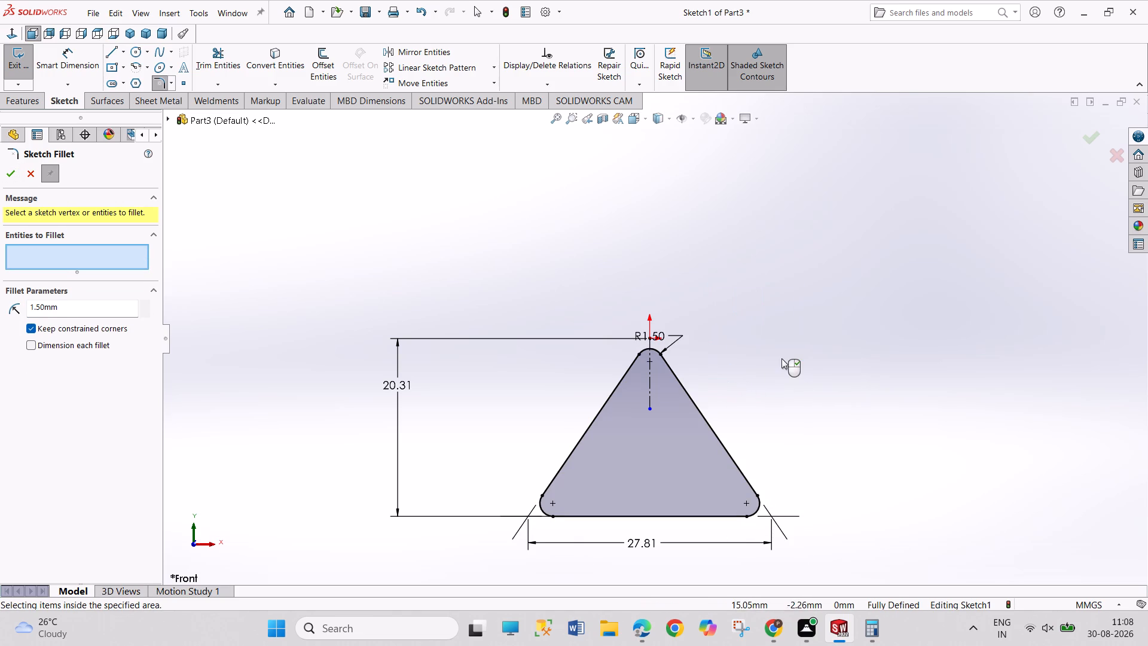
right_click(781, 358)
Move the fillet radius dimension text up and clear of the triangle's apex.
drag(652, 336, 730, 309)
drag(771, 371, 813, 424)
drag(795, 390, 819, 425)
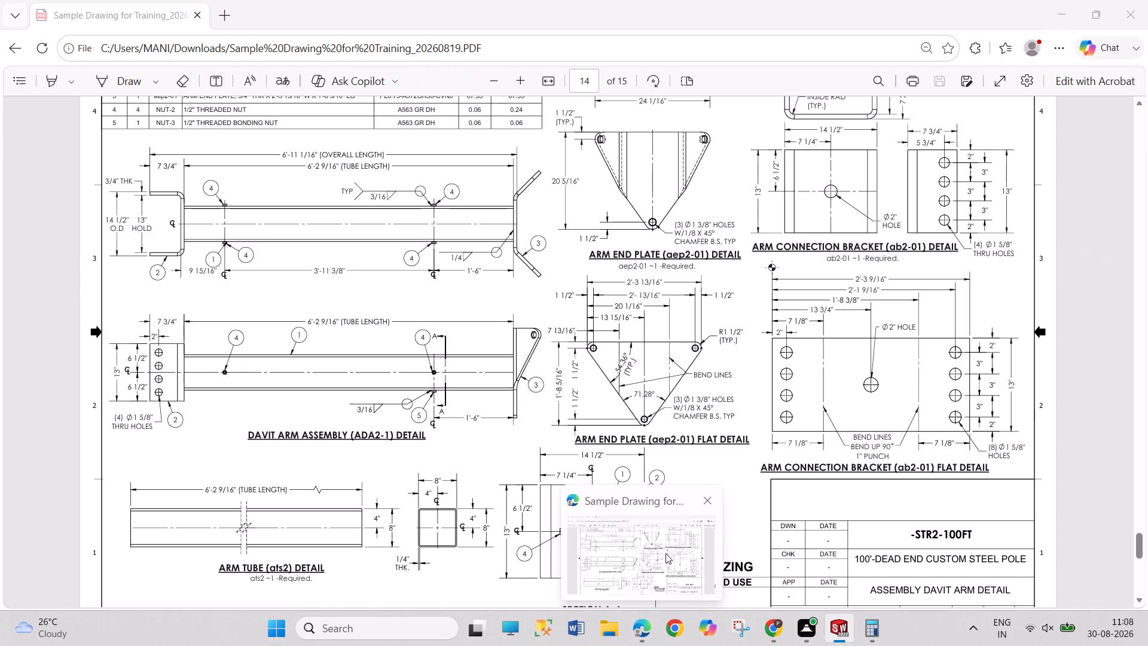
right_drag(837, 399, 838, 398)
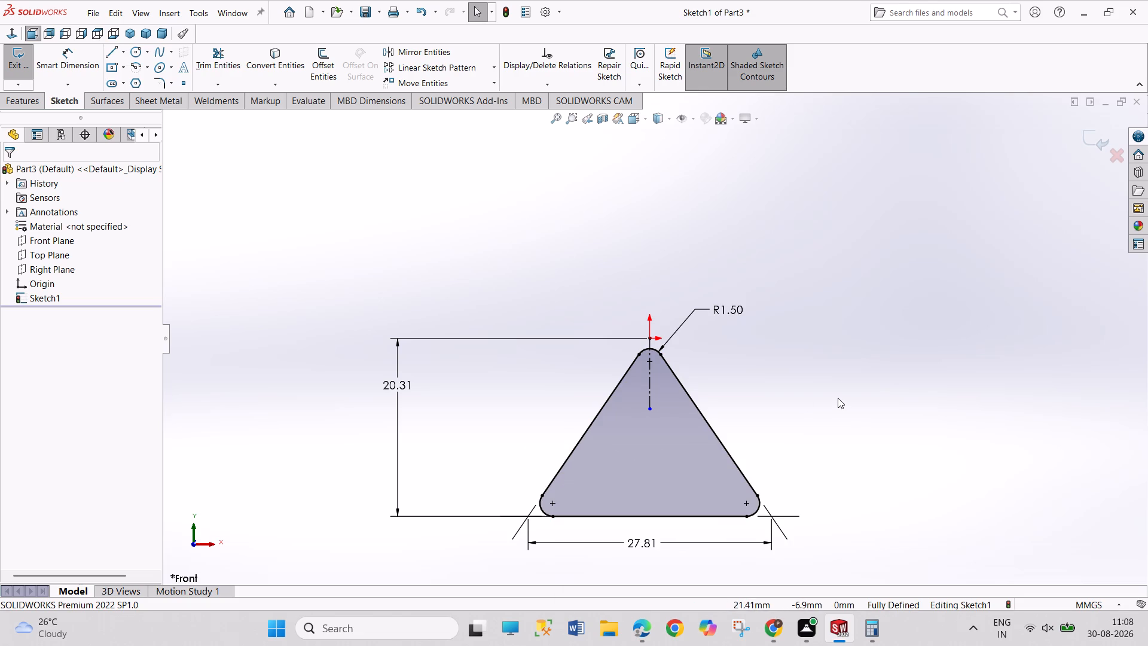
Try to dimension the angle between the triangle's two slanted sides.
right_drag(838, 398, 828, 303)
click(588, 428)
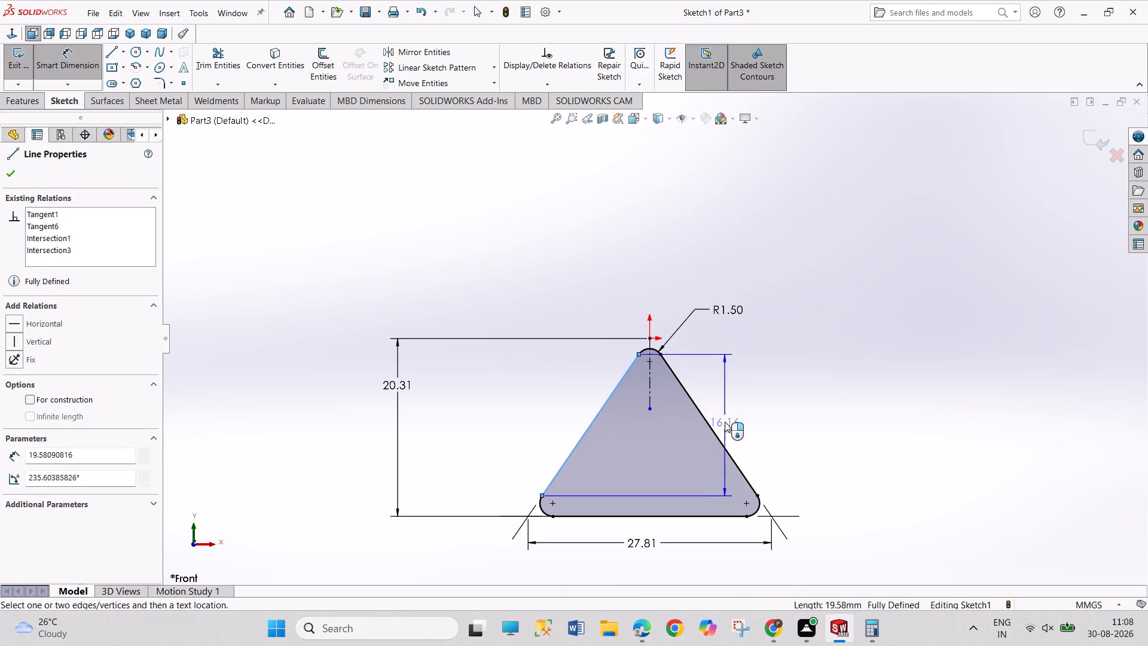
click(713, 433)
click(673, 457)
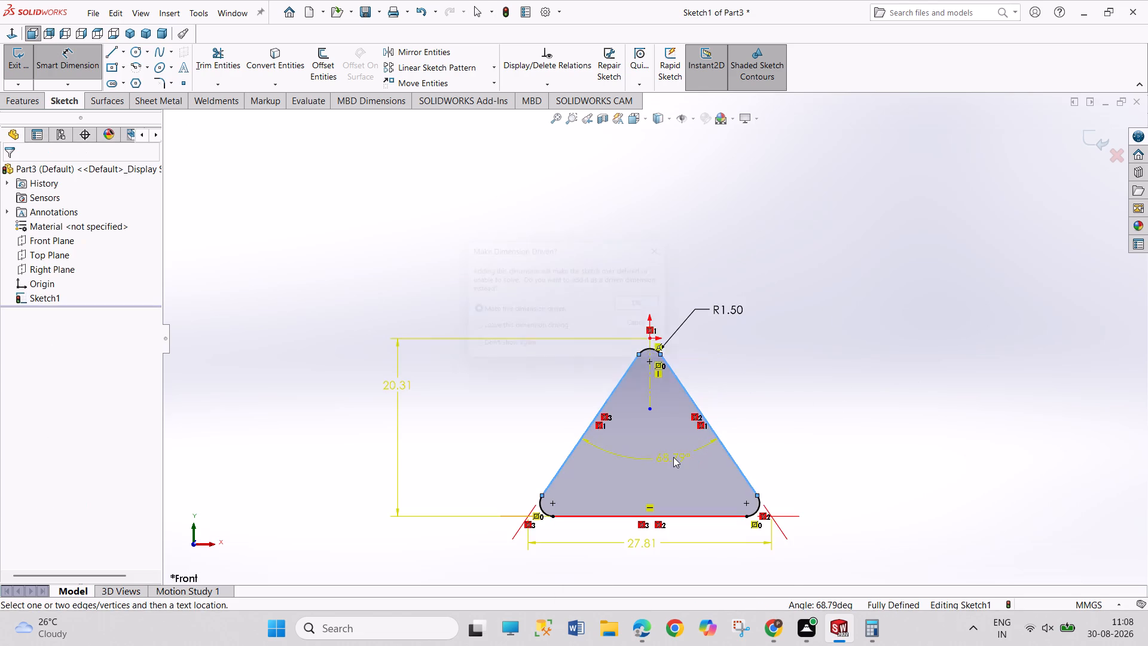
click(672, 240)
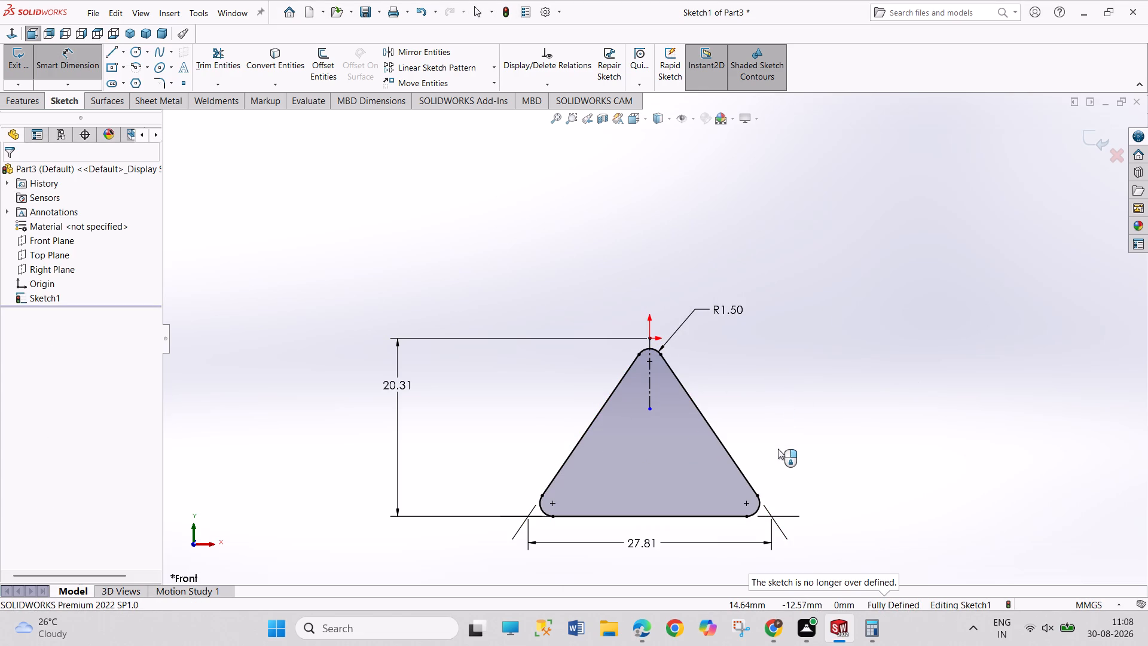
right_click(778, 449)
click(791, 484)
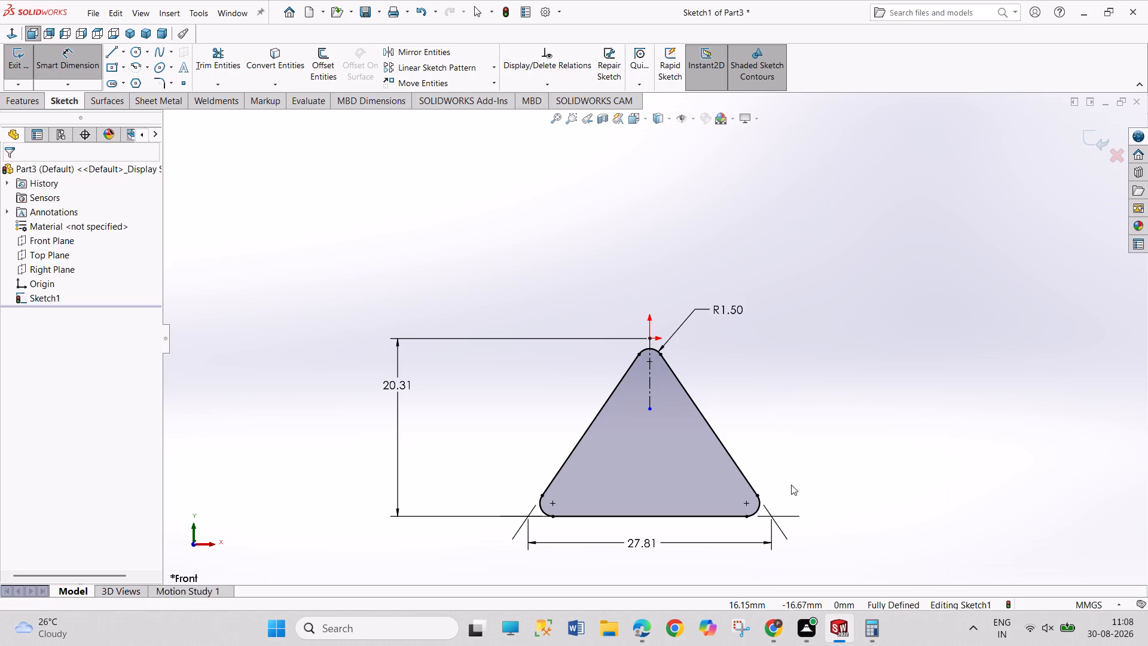
Delete the intersection relations that tie the sides to the original sharp corners at both base corners and the apex.
click(692, 403)
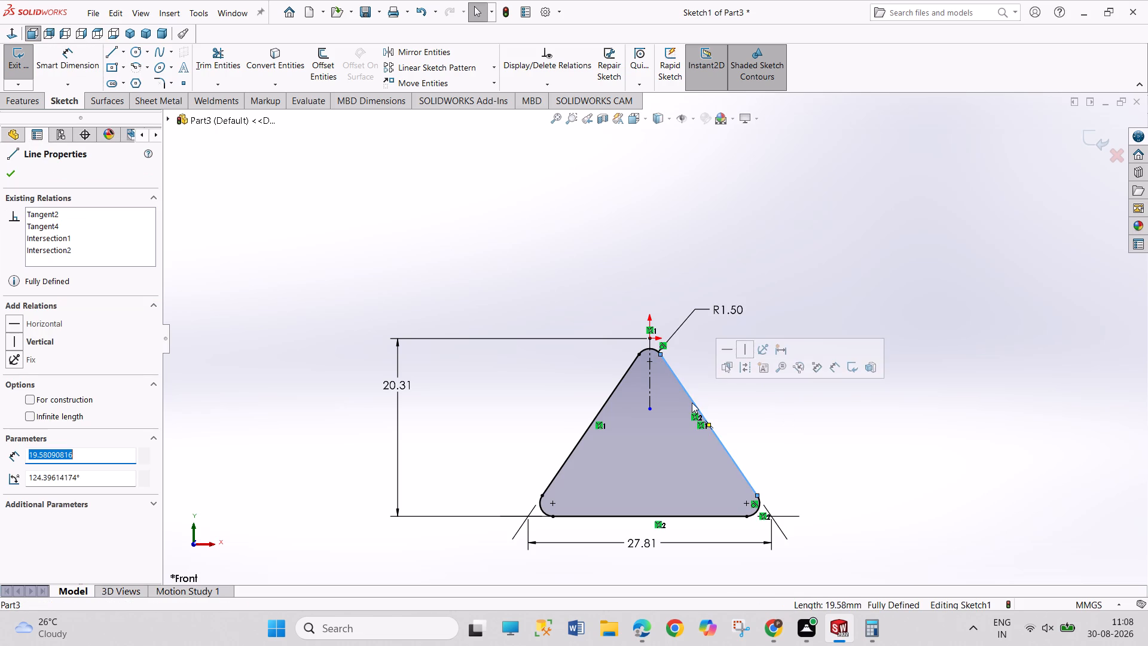
right_click(697, 417)
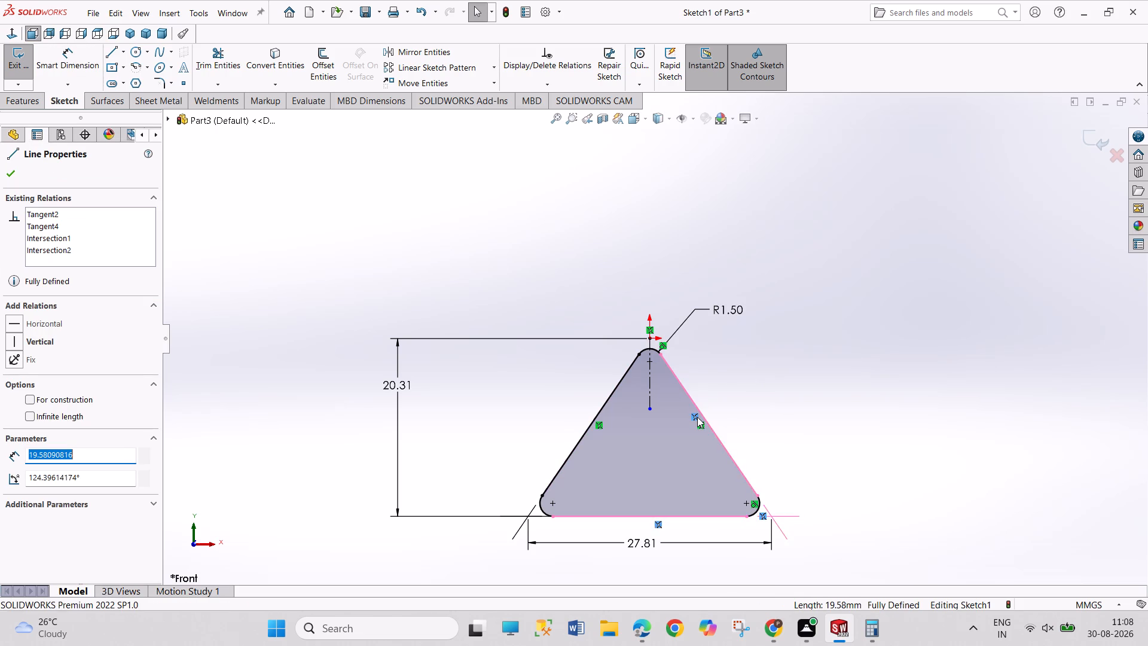
click(717, 561)
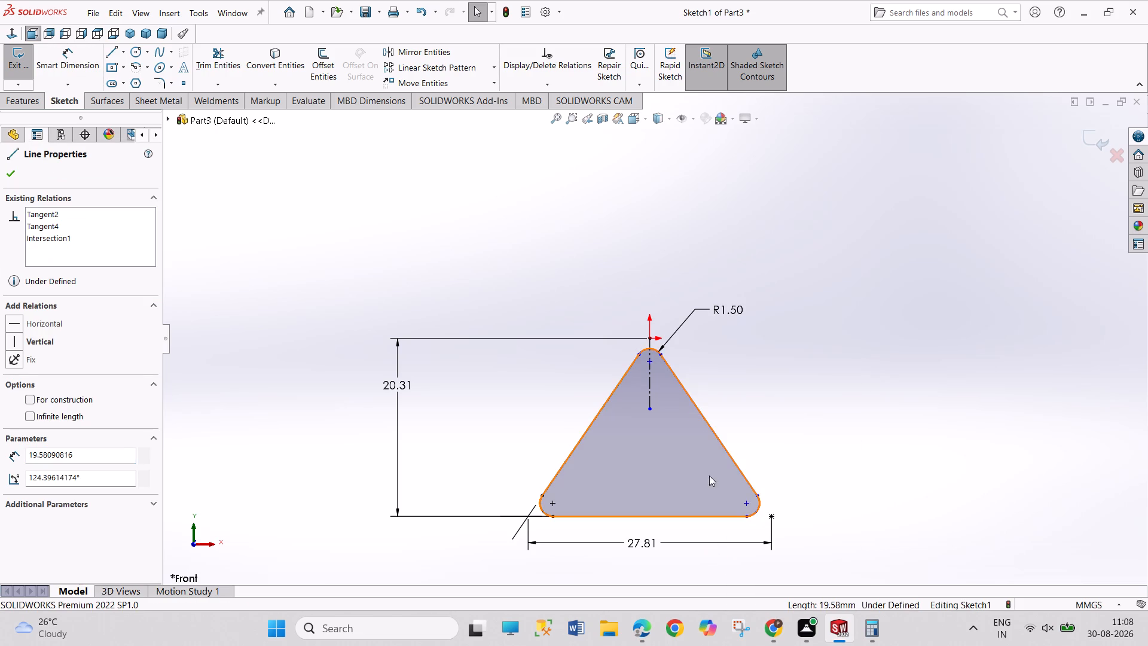
click(631, 517)
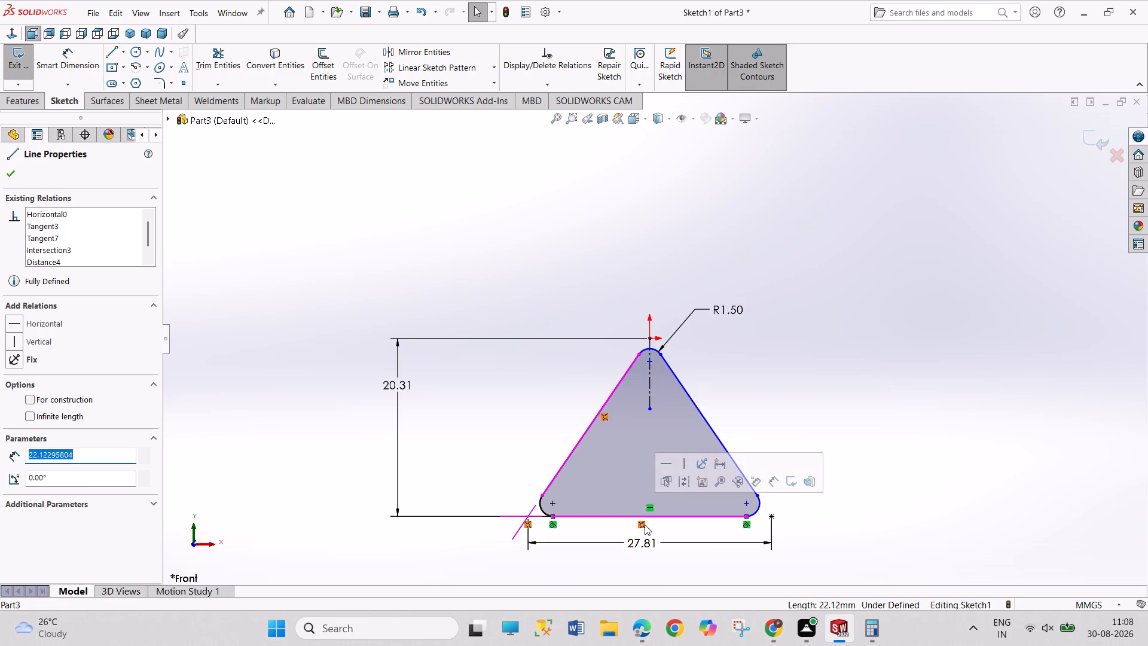
right_click(645, 525)
click(660, 604)
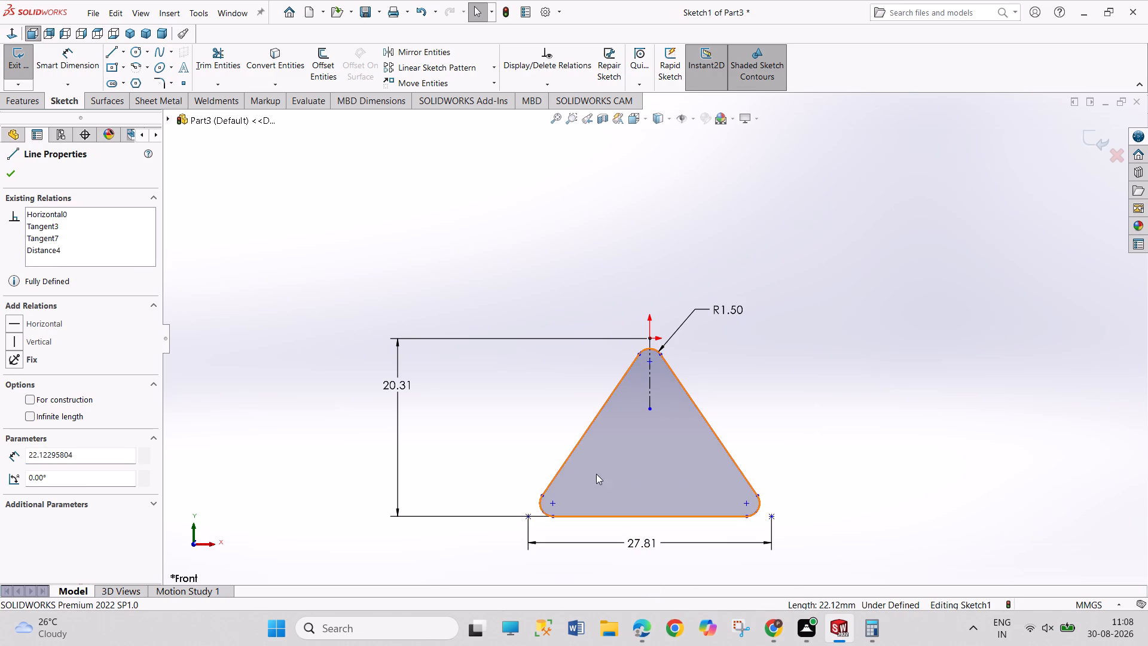
click(588, 431)
right_click(600, 428)
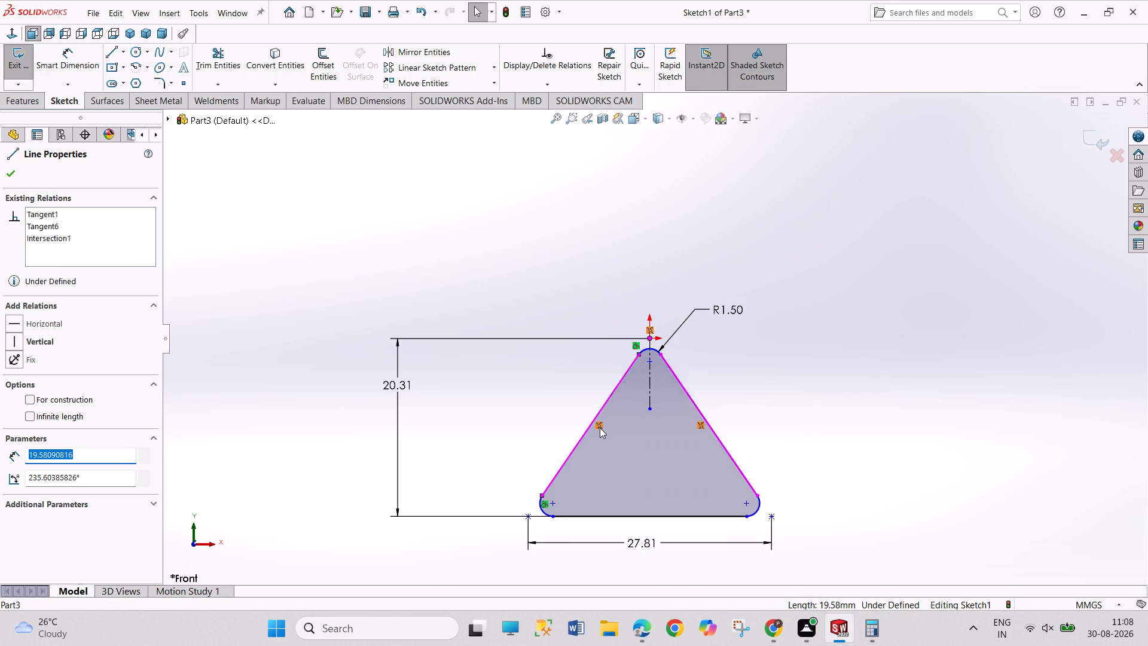
click(622, 587)
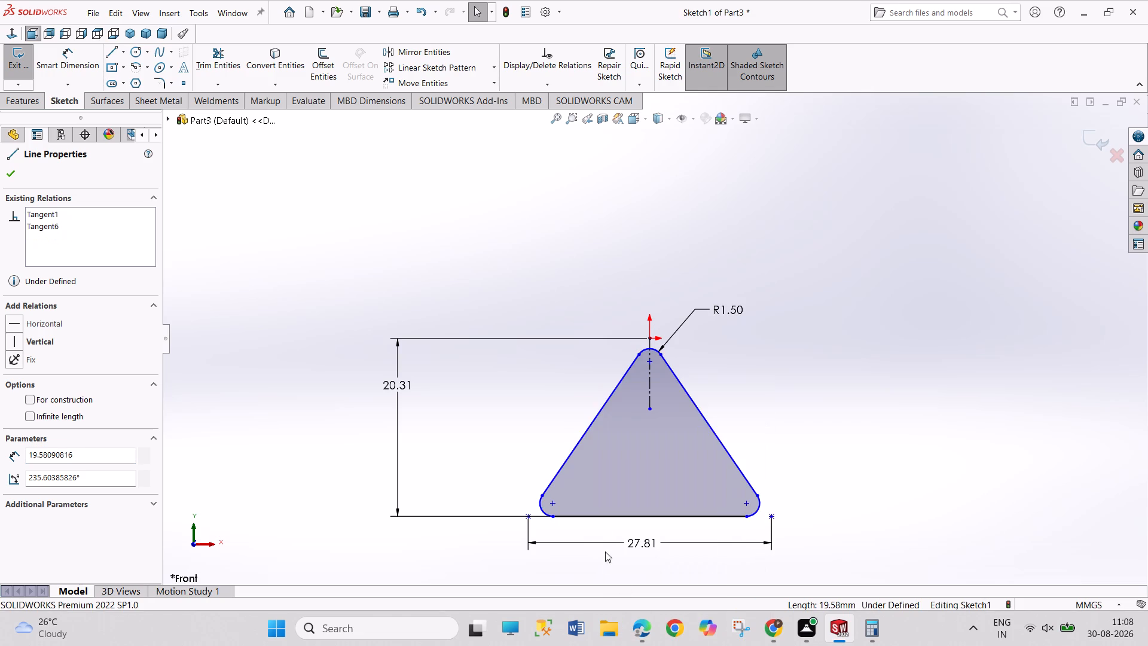
Delete the tangent relations between the apex arc and the right side, and between the lower-left arc and the left side.
click(652, 346)
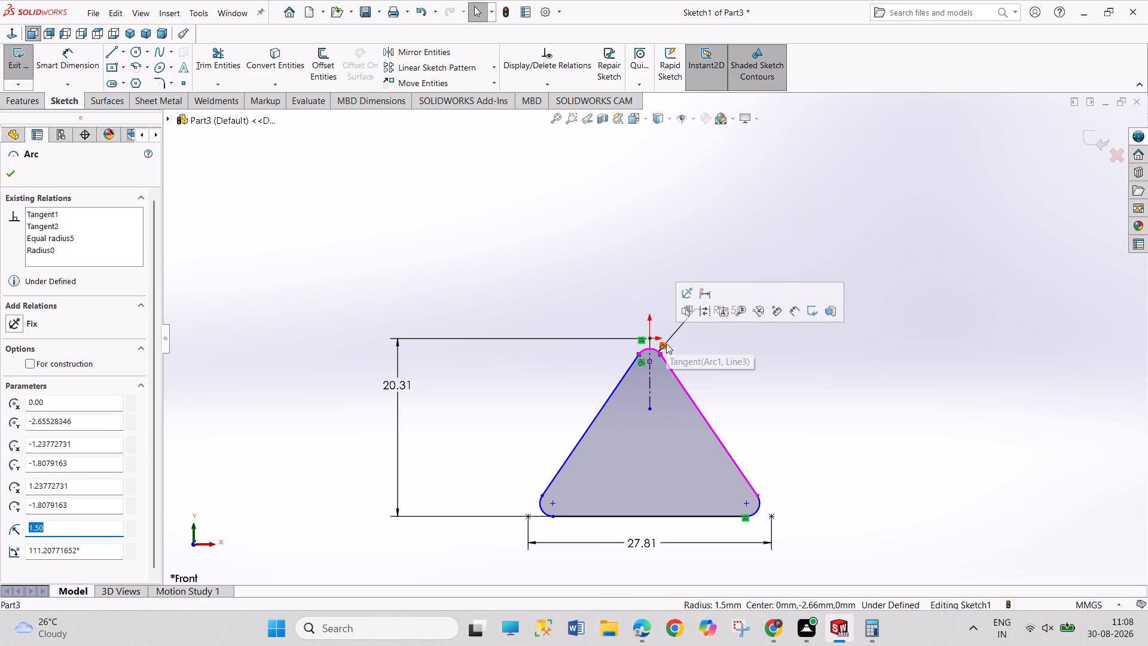
right_click(666, 343)
click(683, 508)
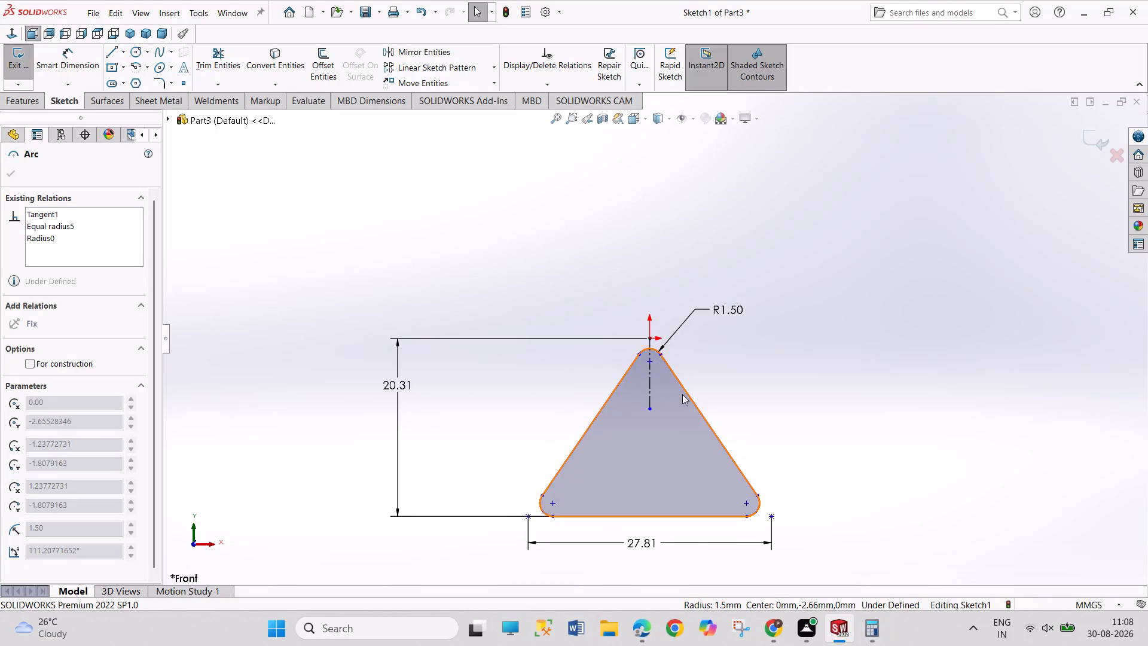
click(689, 396)
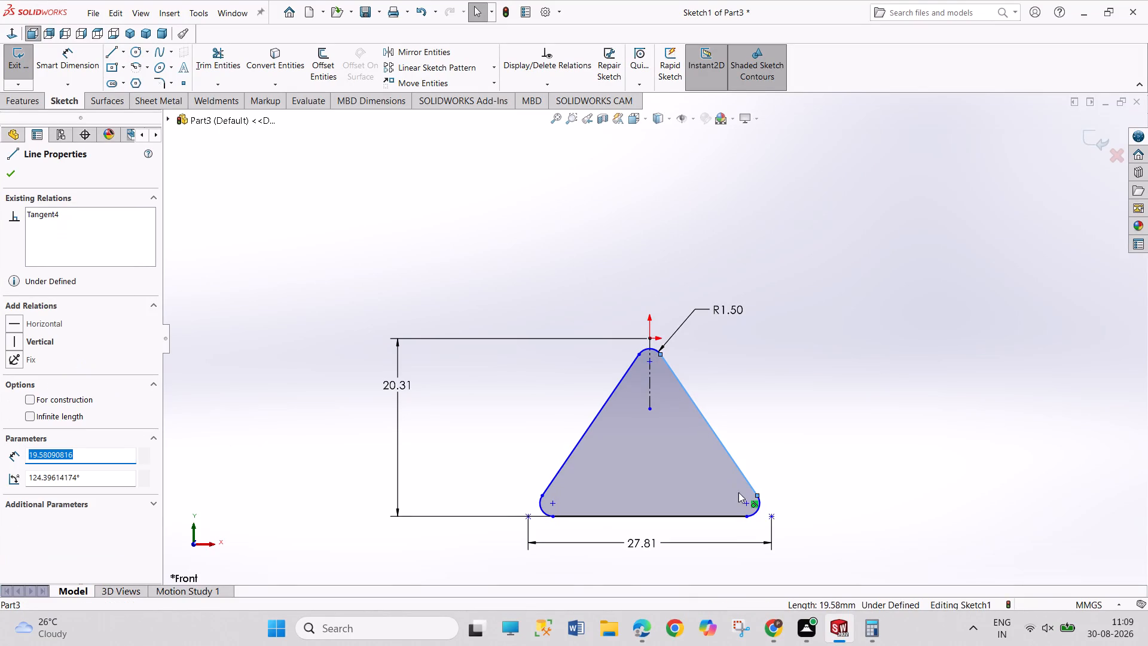
click(539, 508)
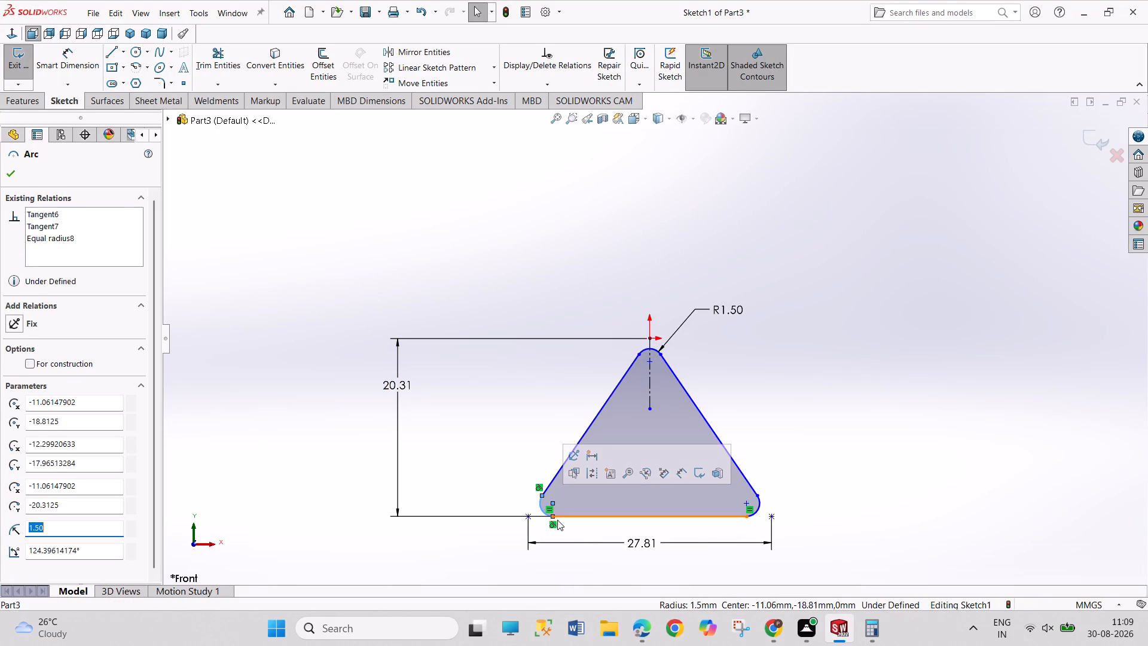
right_click(541, 486)
click(563, 602)
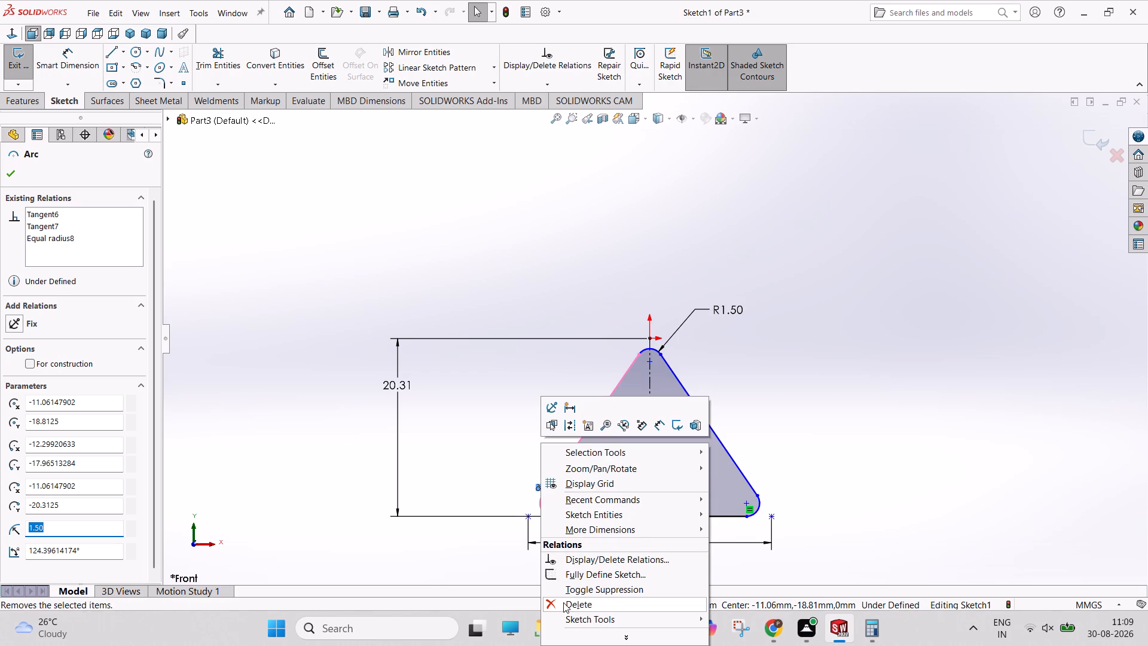
Dimension the angle between the triangle's two slanted sides and set it to 71.28 degrees.
right_drag(804, 470, 784, 343)
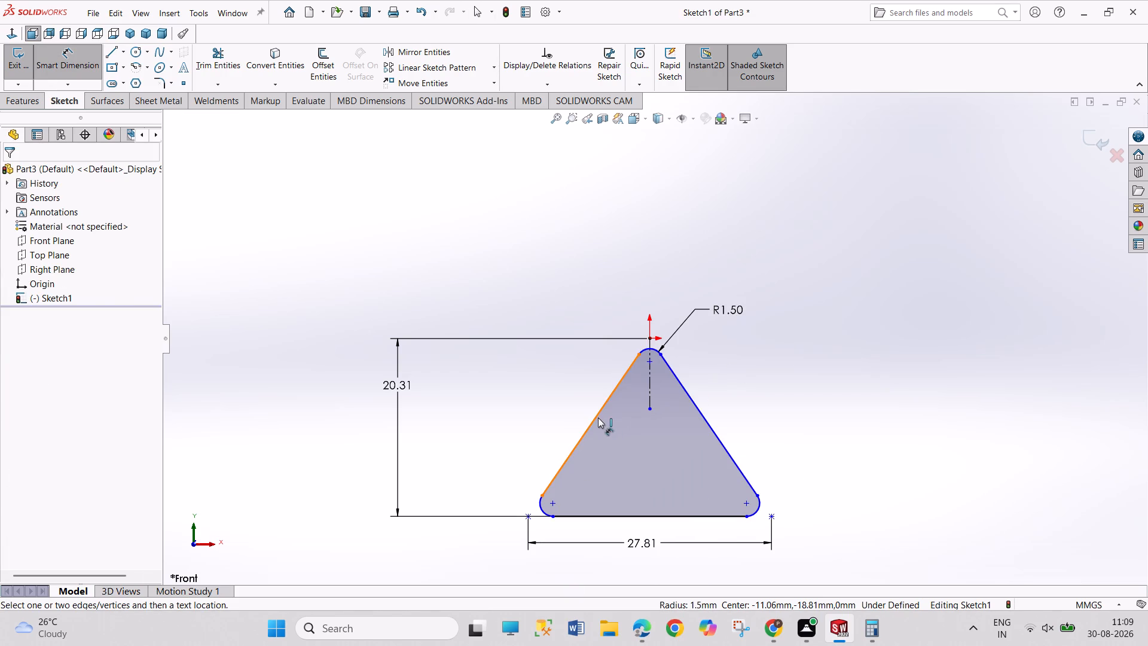
drag(598, 418, 607, 420)
click(701, 413)
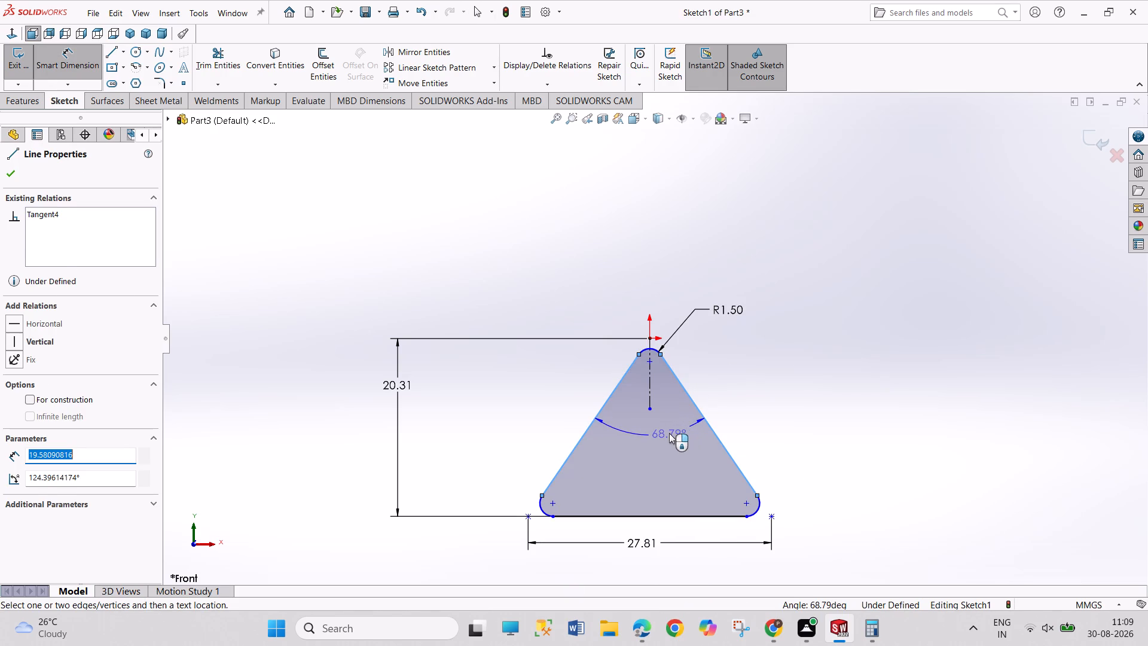
click(669, 433)
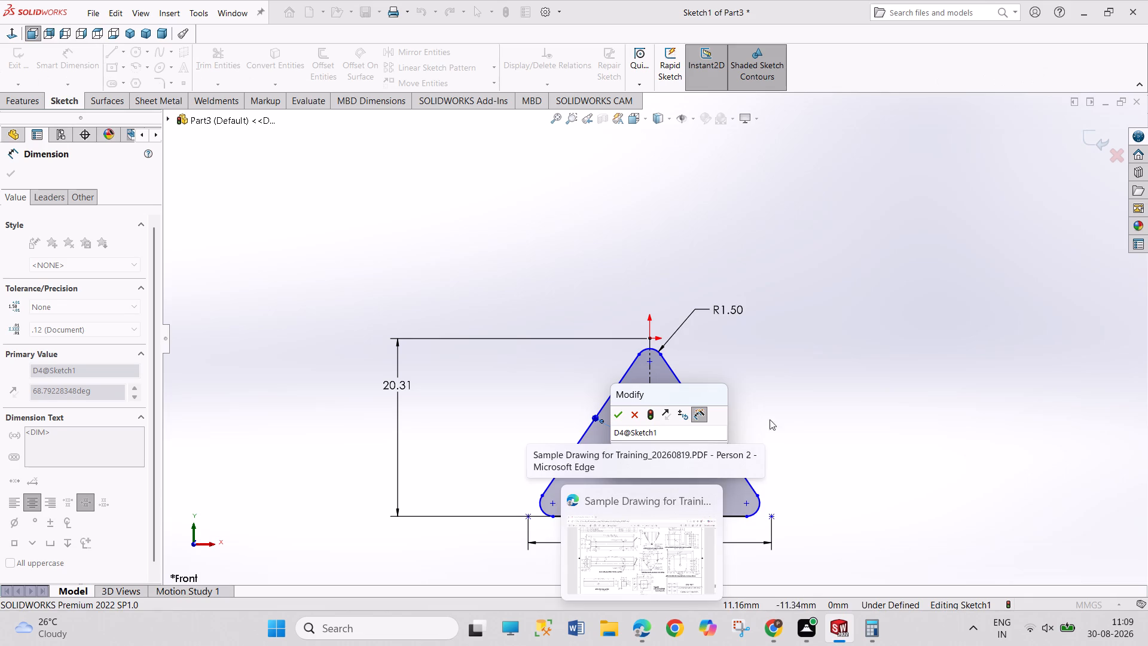
text(71)
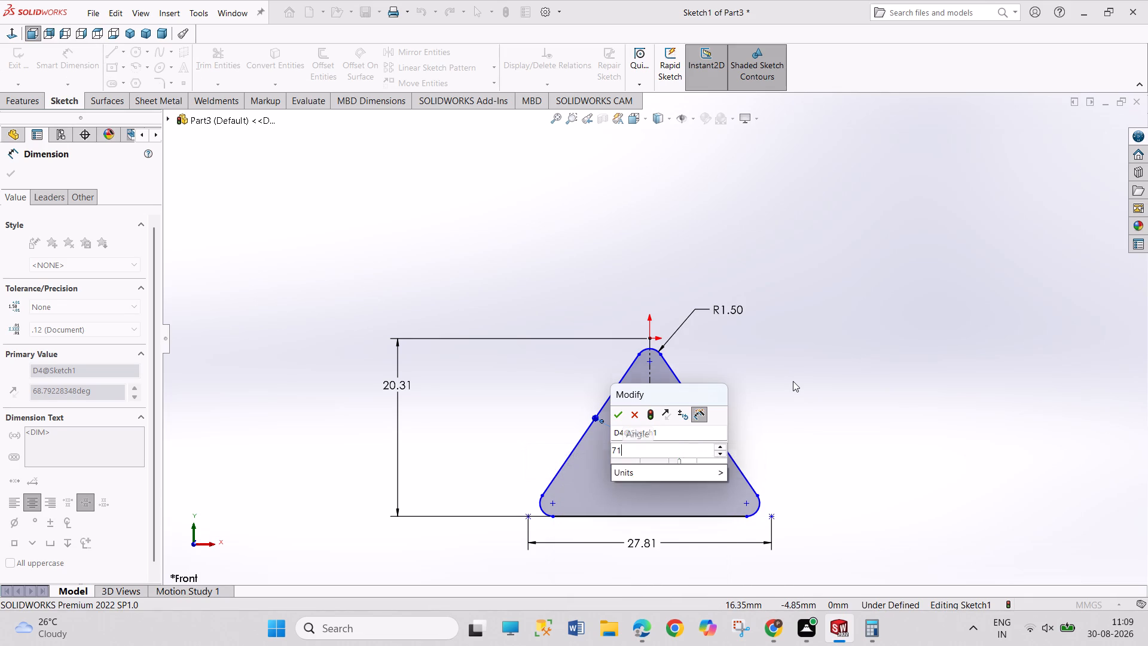
key(space)
text(28)
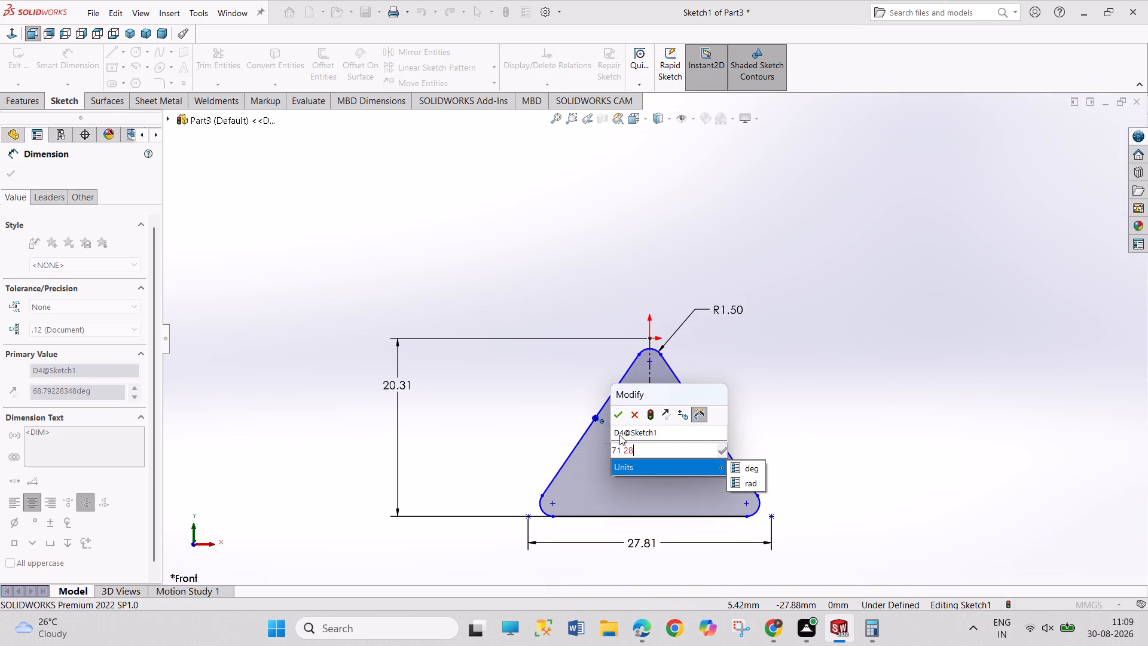
key(BackSpace)
key(BackSpace)
key(BackSpace)
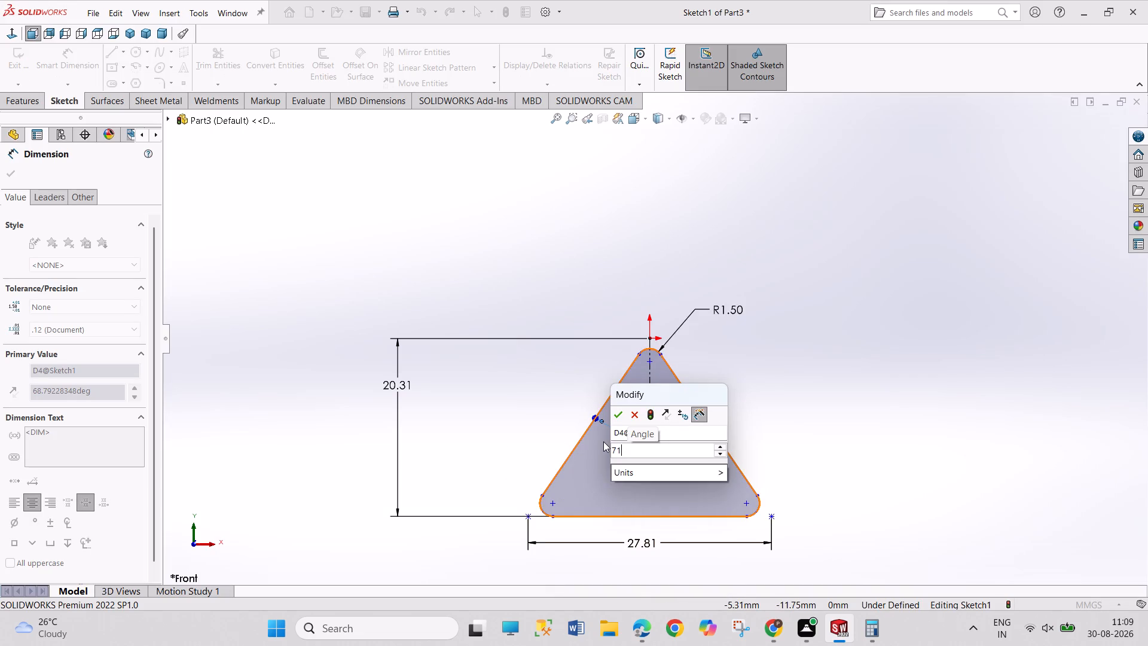
text(.28)
key(Return)
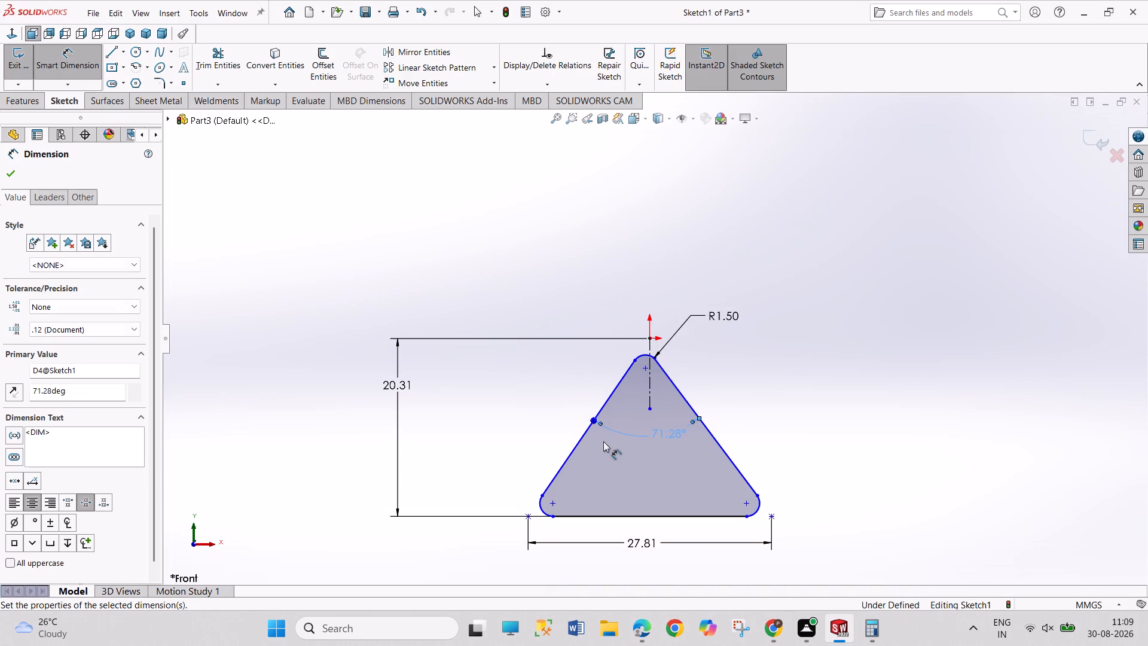
right_click(759, 340)
click(775, 376)
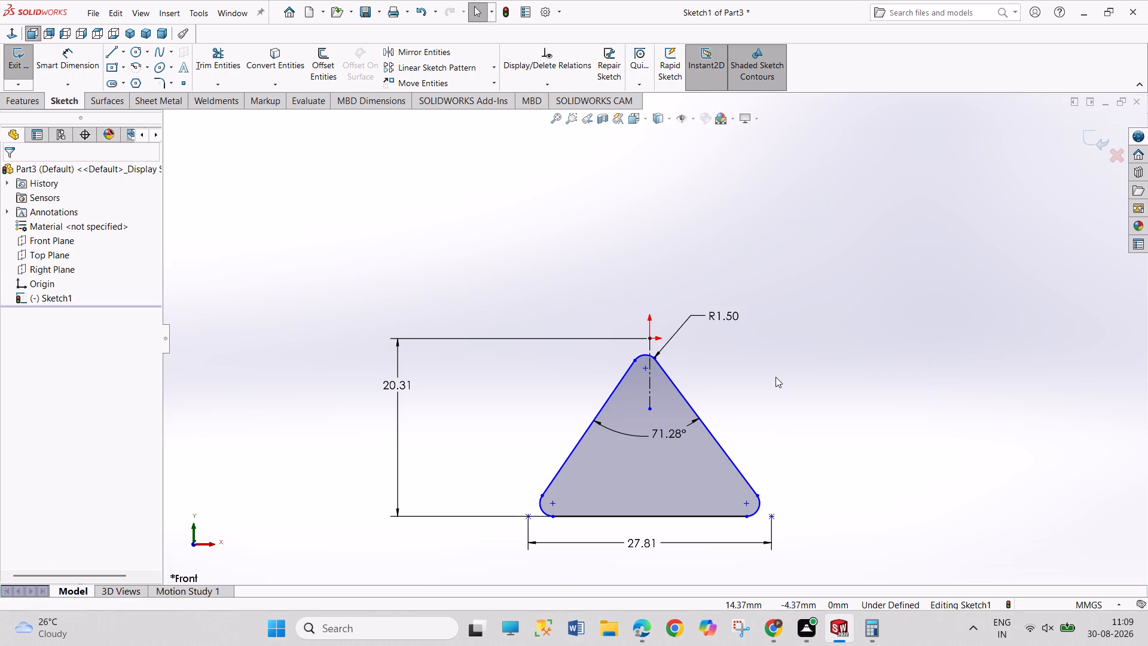
Make the triangle's two slanted sides symmetric about the vertical centerline.
click(558, 477)
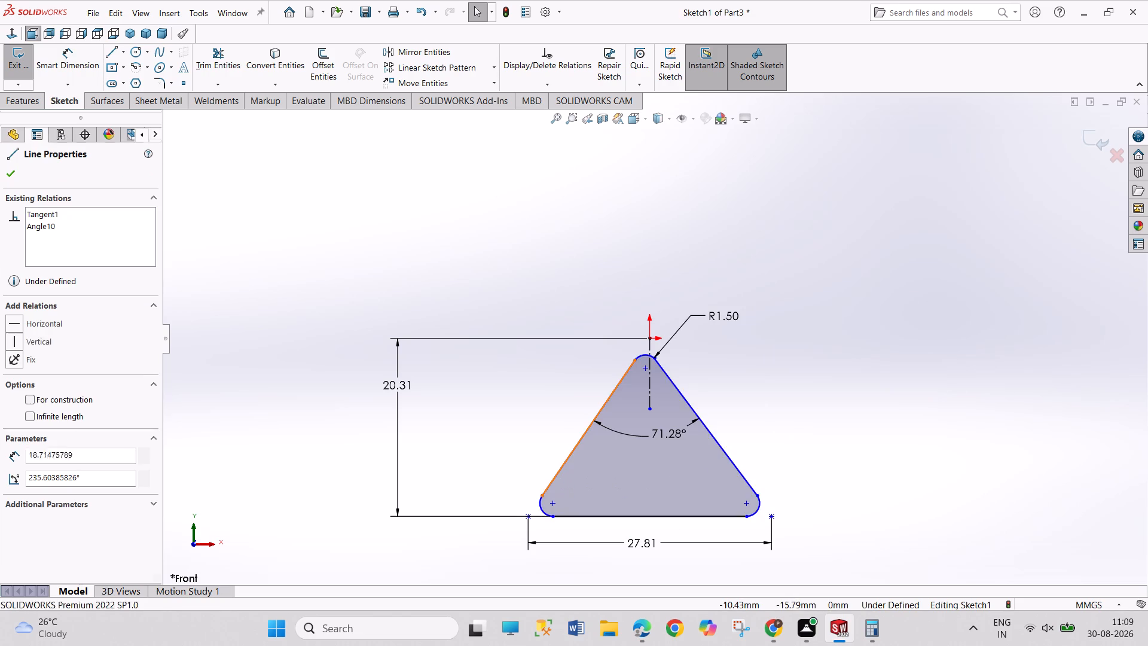
ctrl+click(735, 464)
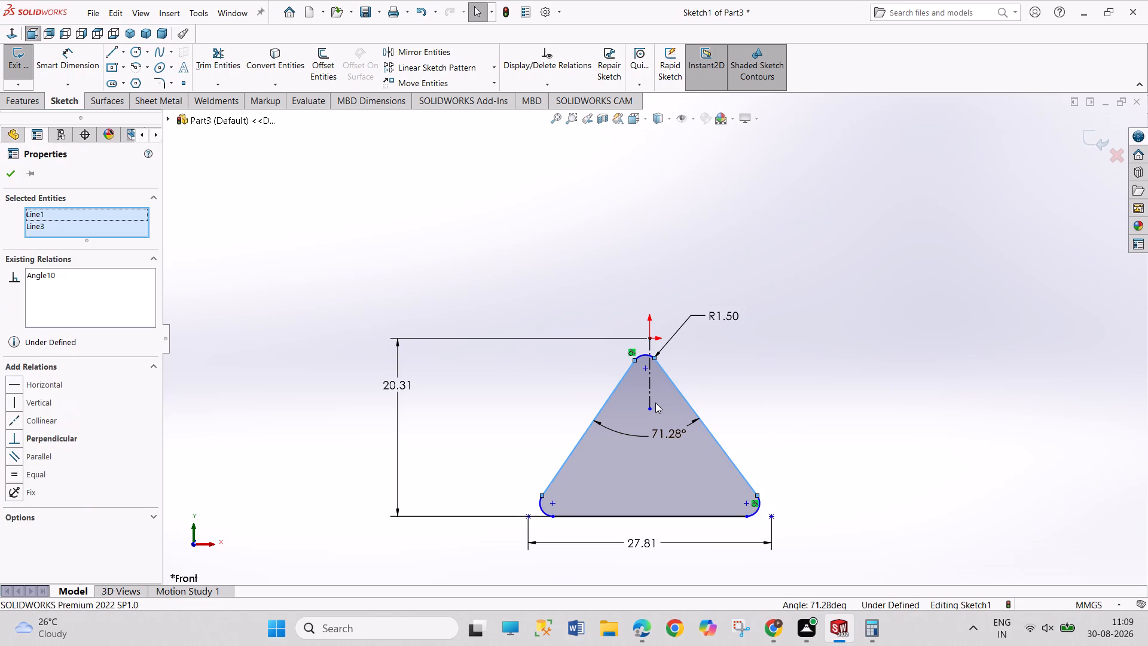
ctrl+click(649, 400)
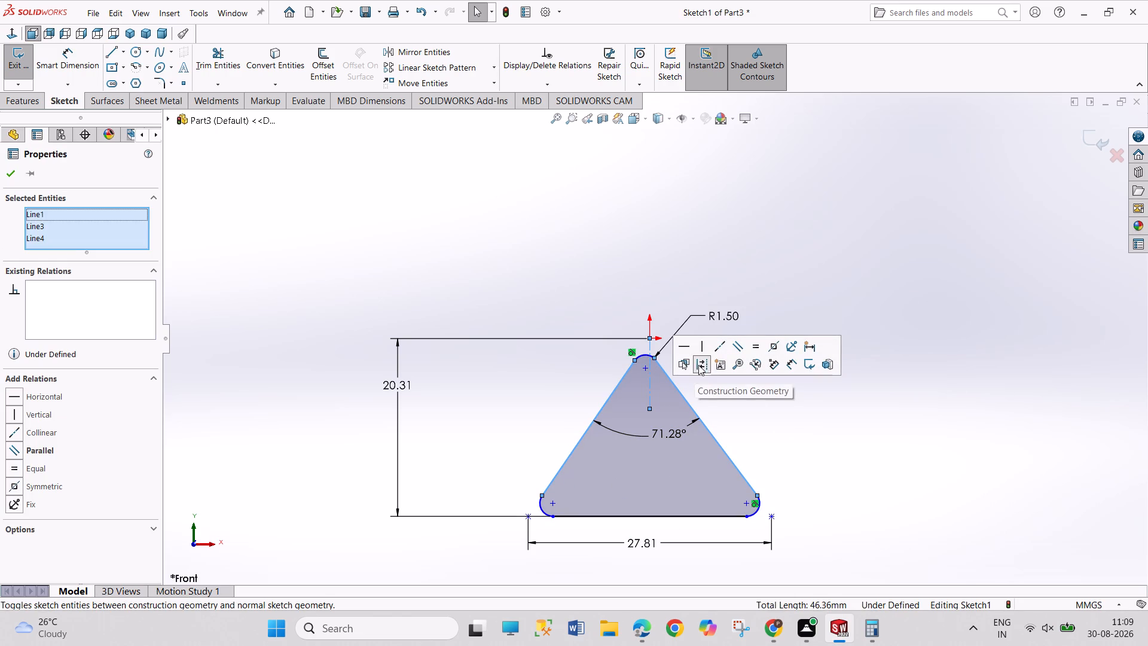
click(772, 344)
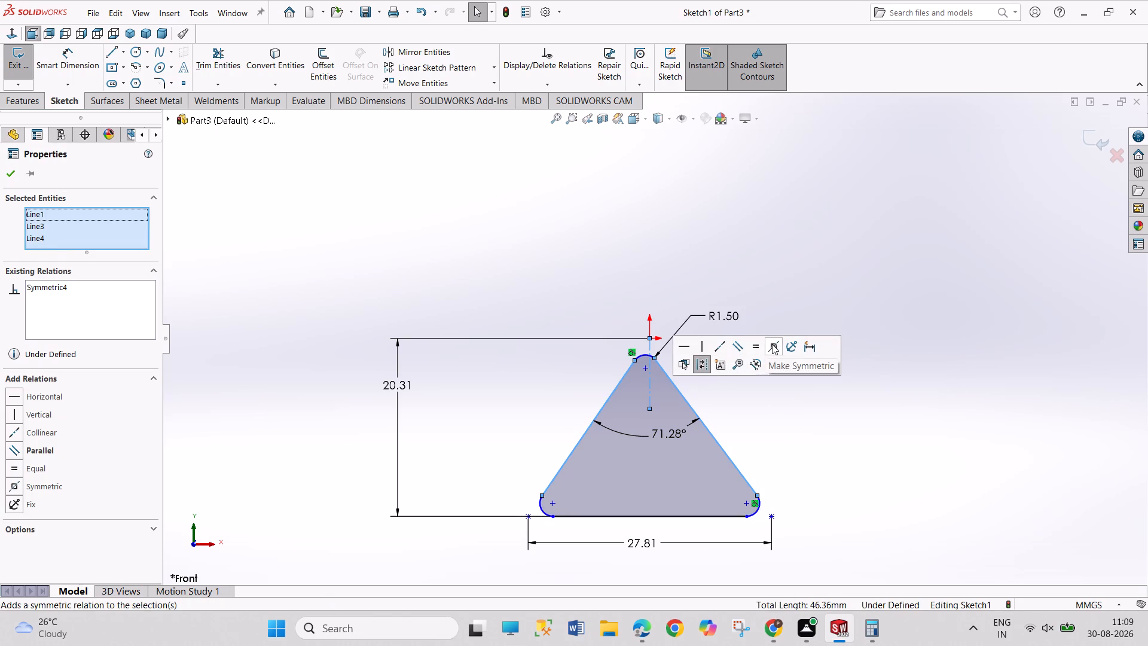
click(827, 400)
drag(827, 404, 844, 449)
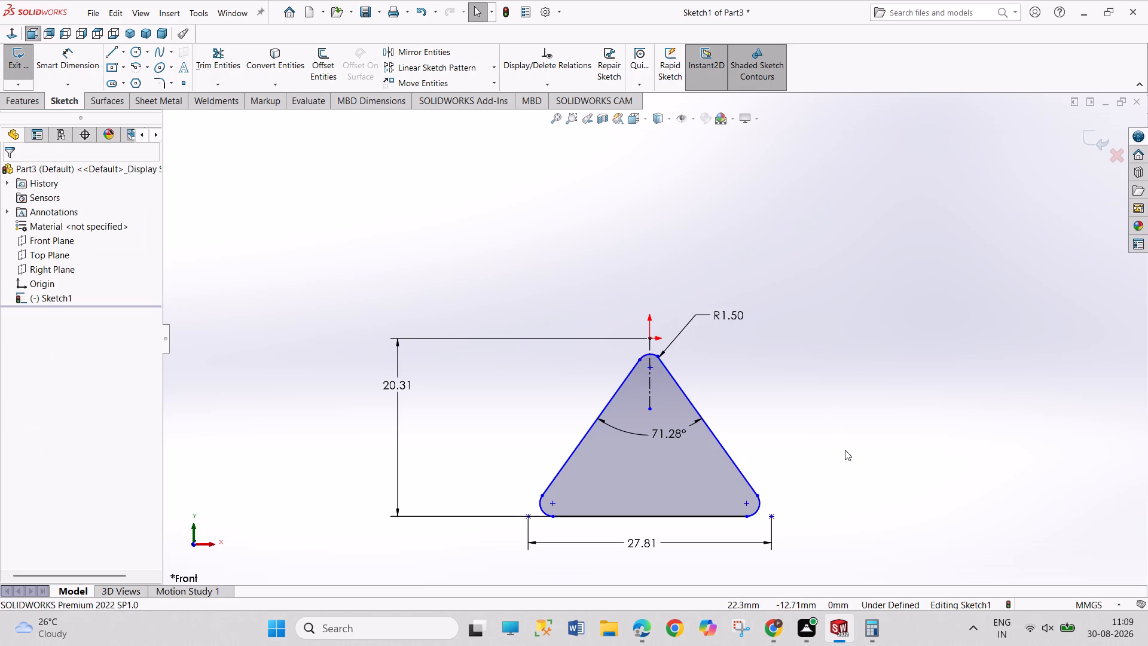
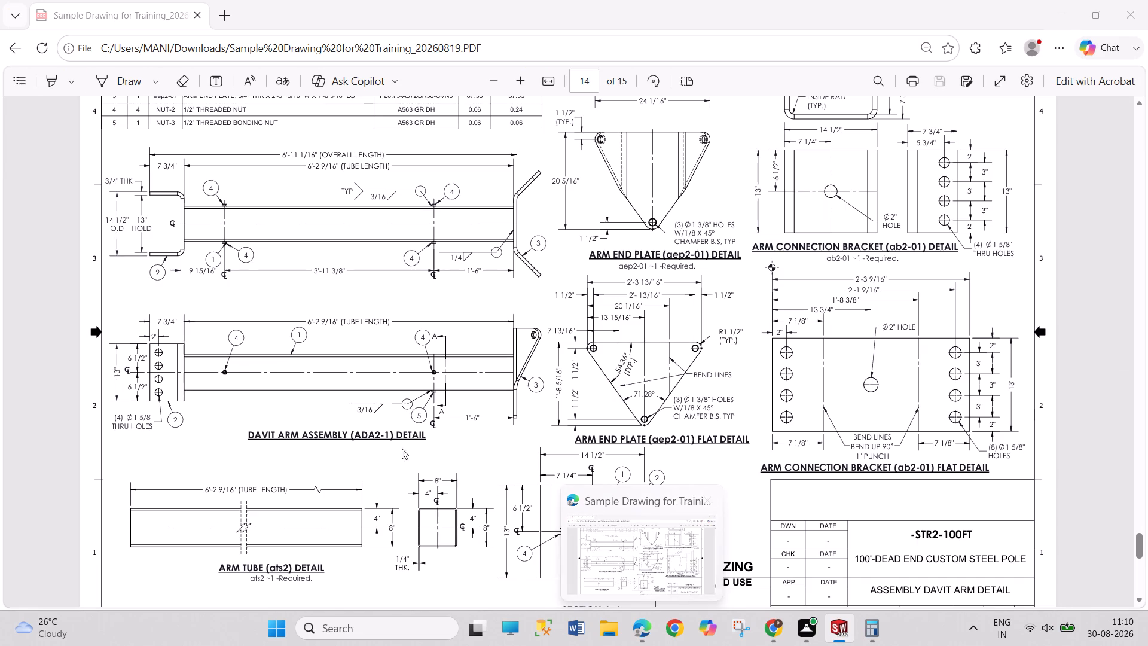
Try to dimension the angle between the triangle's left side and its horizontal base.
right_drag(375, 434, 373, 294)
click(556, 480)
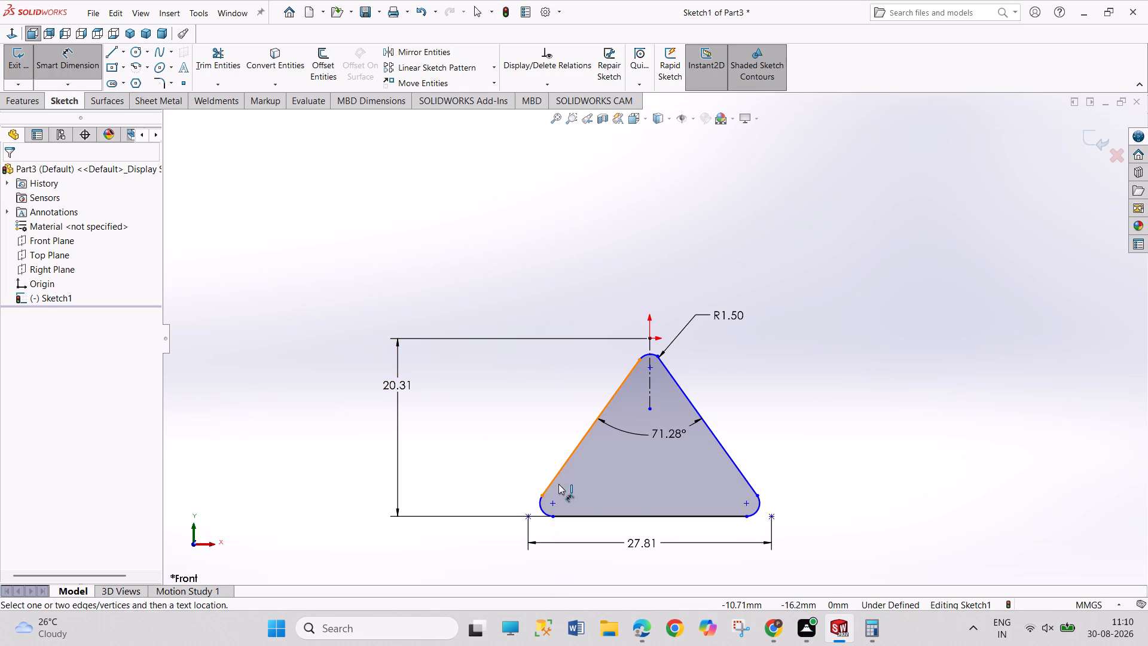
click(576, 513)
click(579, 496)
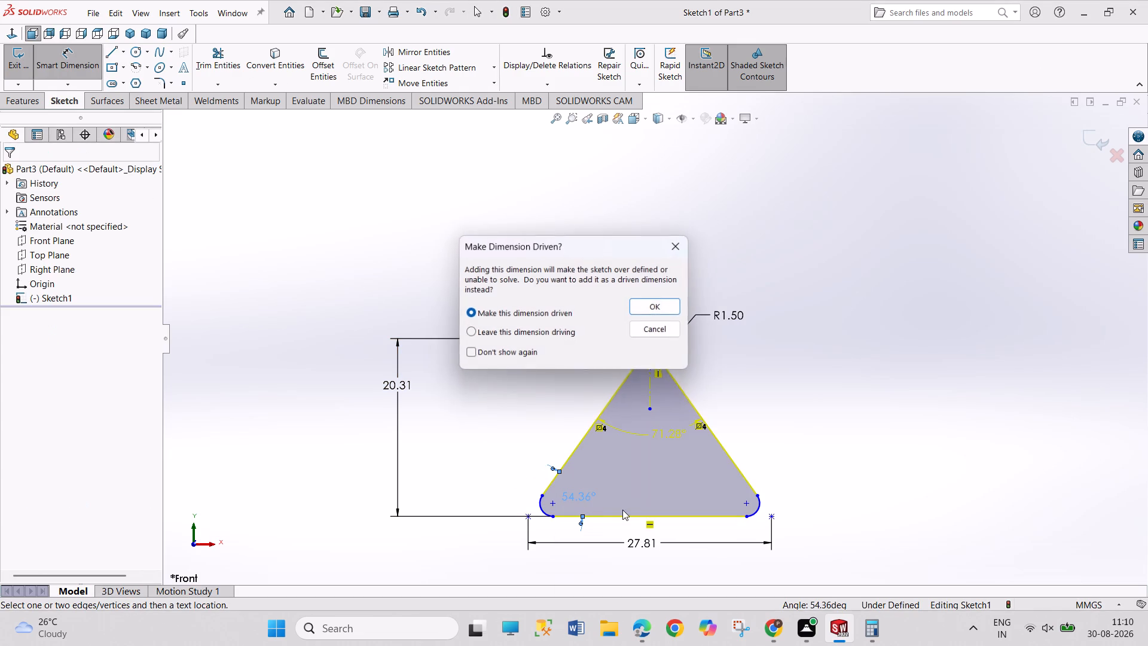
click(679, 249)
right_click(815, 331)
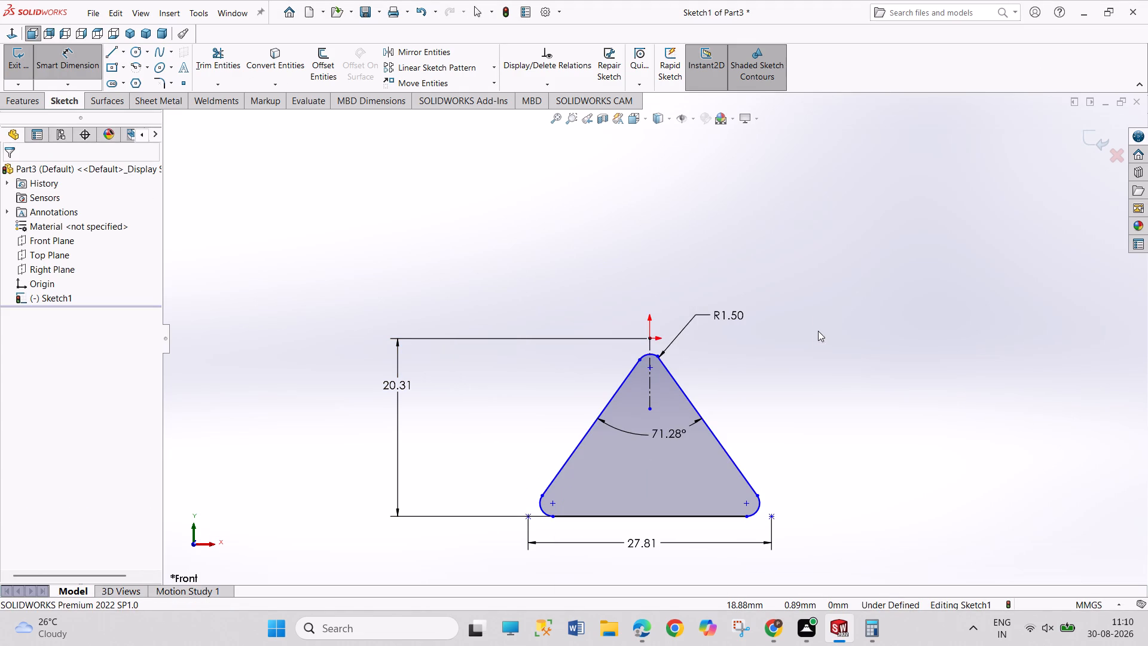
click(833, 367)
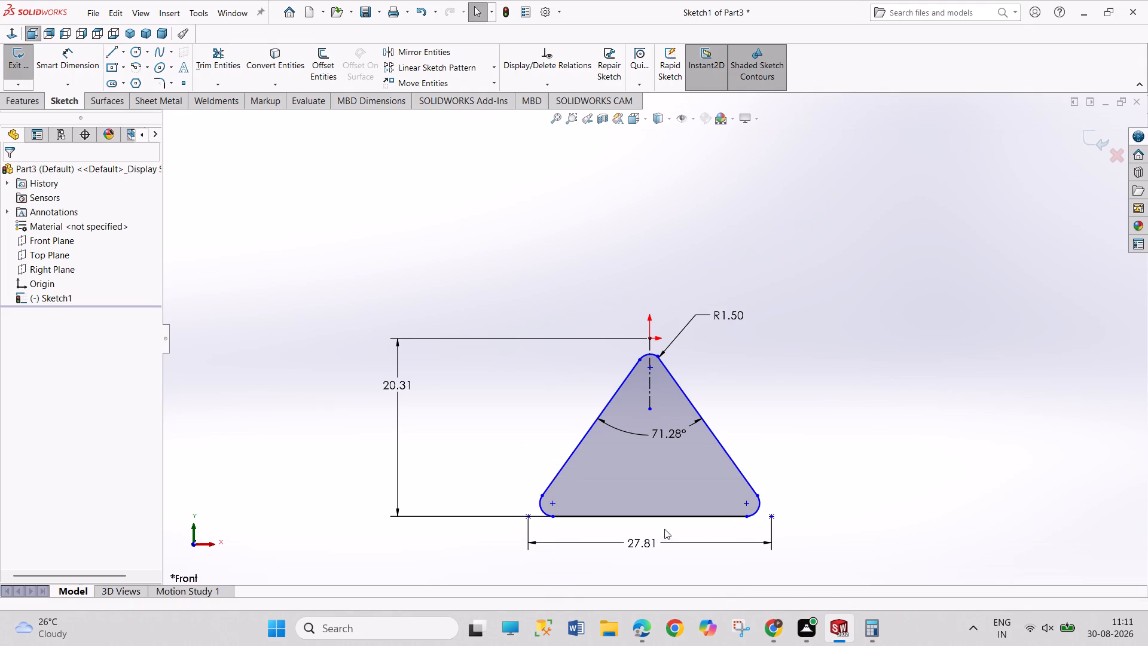
Align the base line's midpoint vertically with the centerline's upper endpoint at the origin.
click(652, 517)
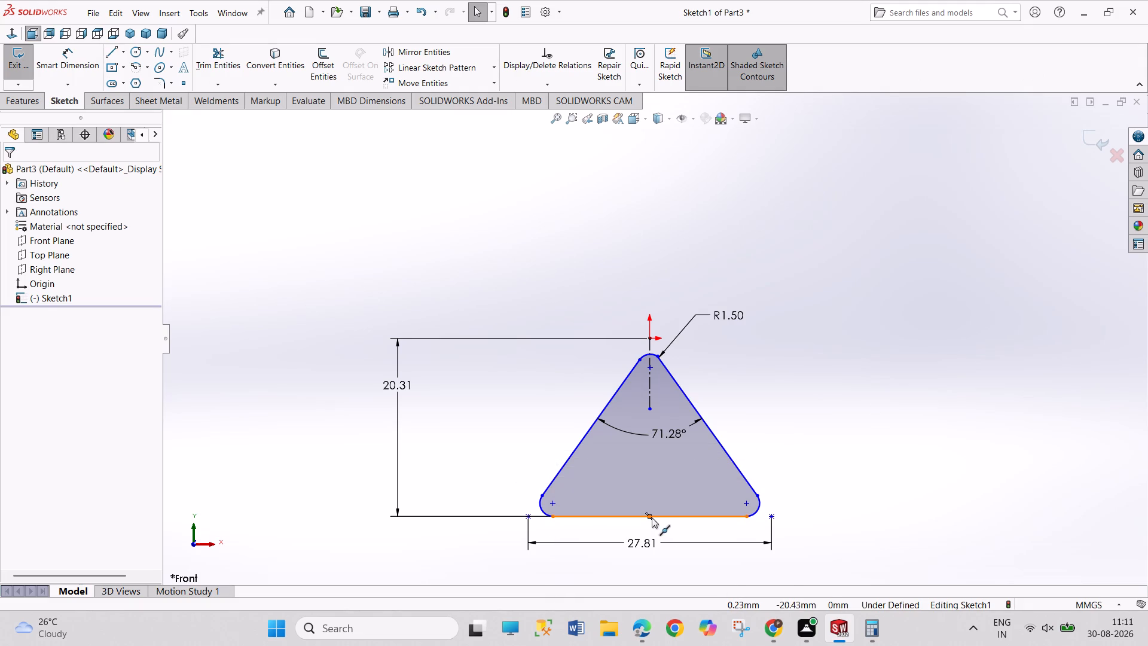
ctrl+click(651, 337)
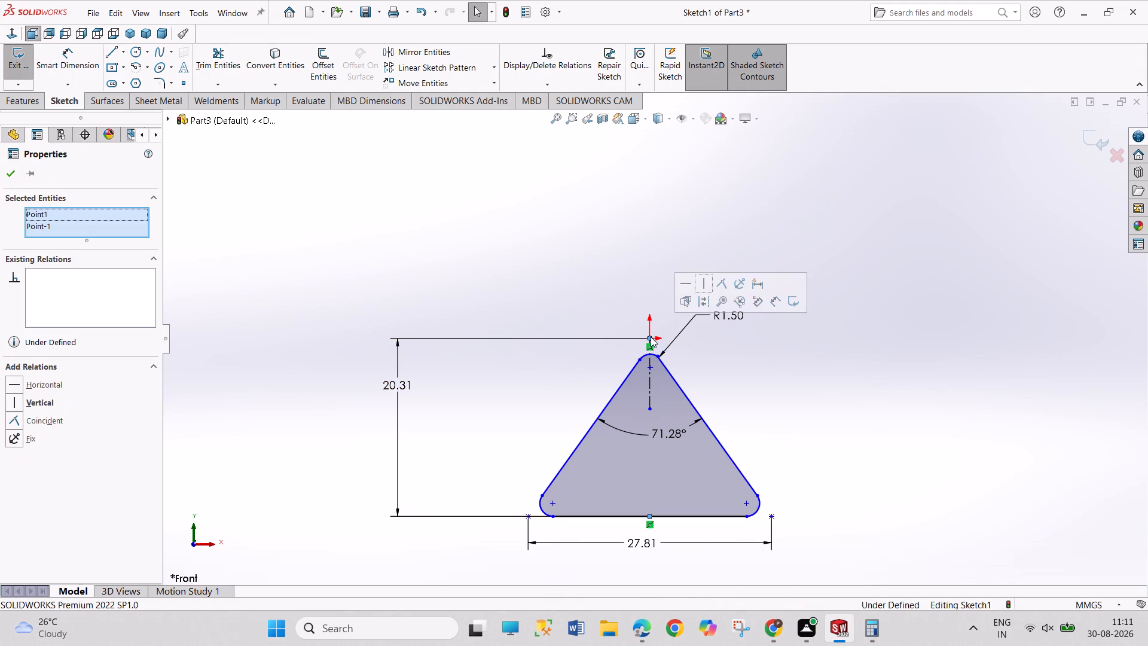
click(703, 282)
click(824, 386)
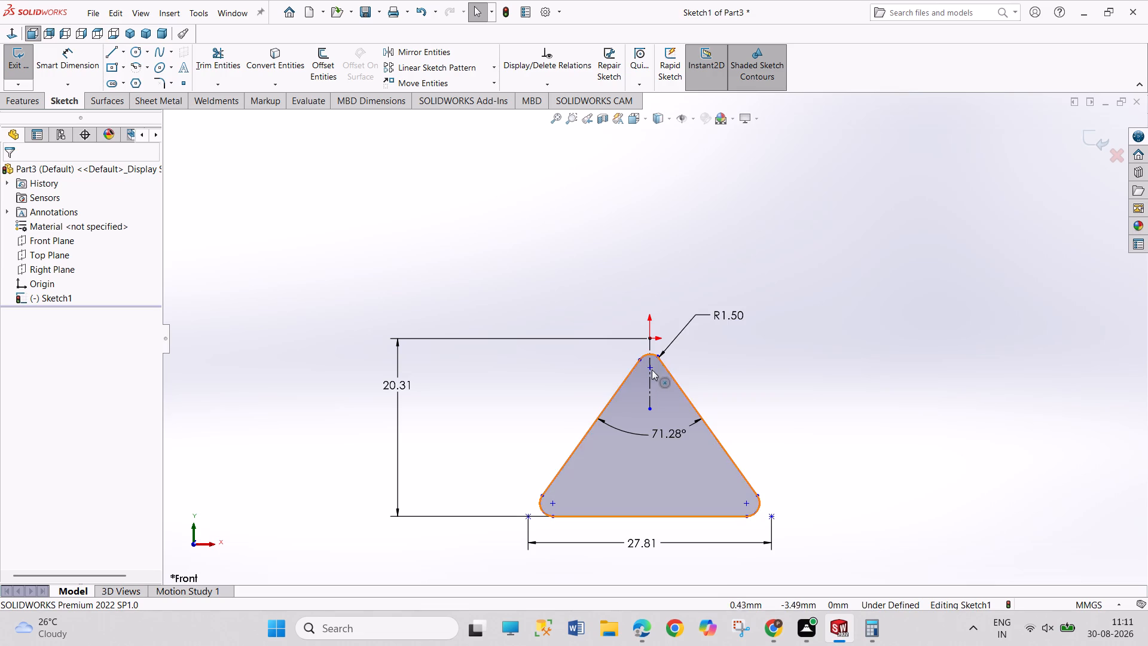
Align the apex arc's center point vertically with the centerline's upper endpoint.
click(649, 366)
ctrl+click(651, 337)
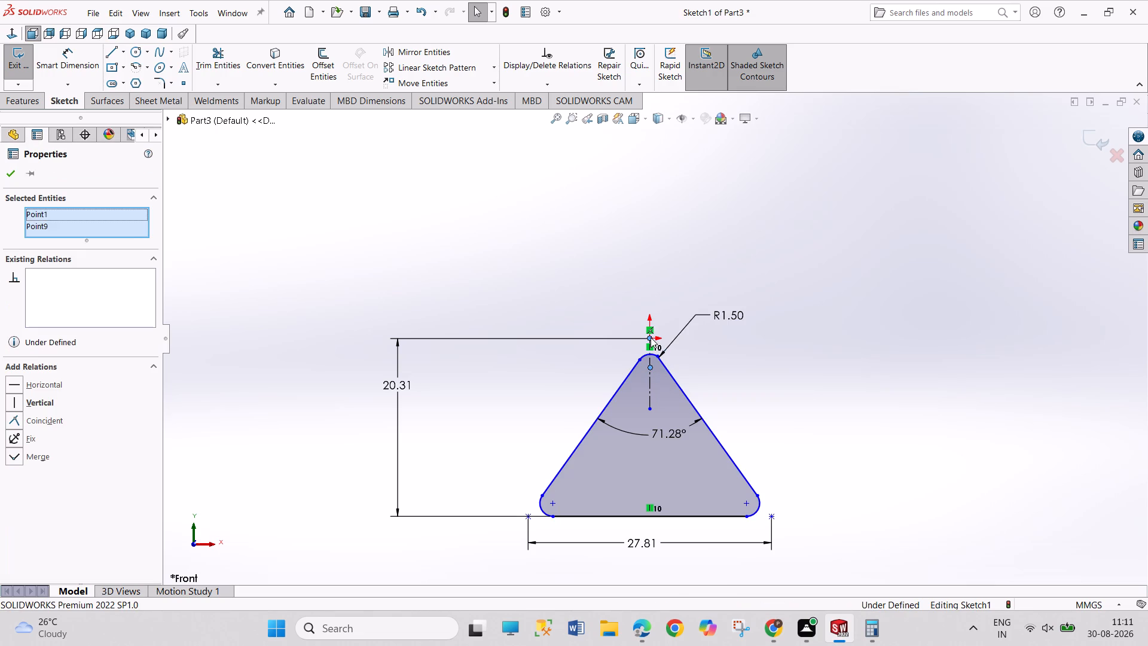
click(700, 287)
click(741, 405)
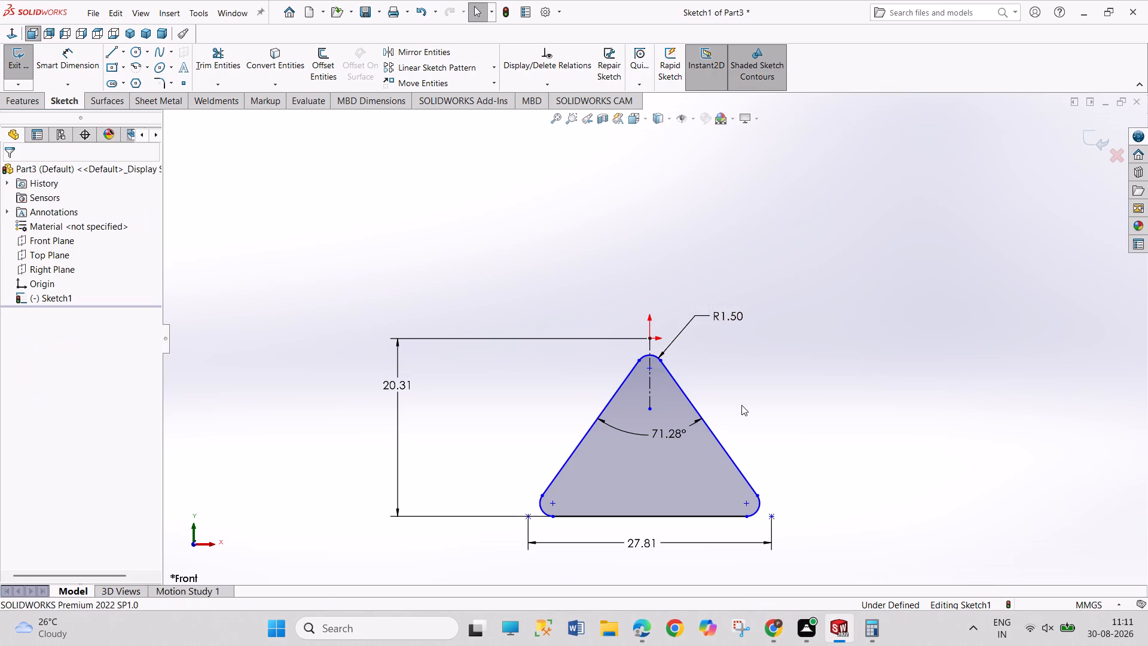
Make the apex arc's center point coincident with the centerline's upper endpoint at the origin.
click(651, 367)
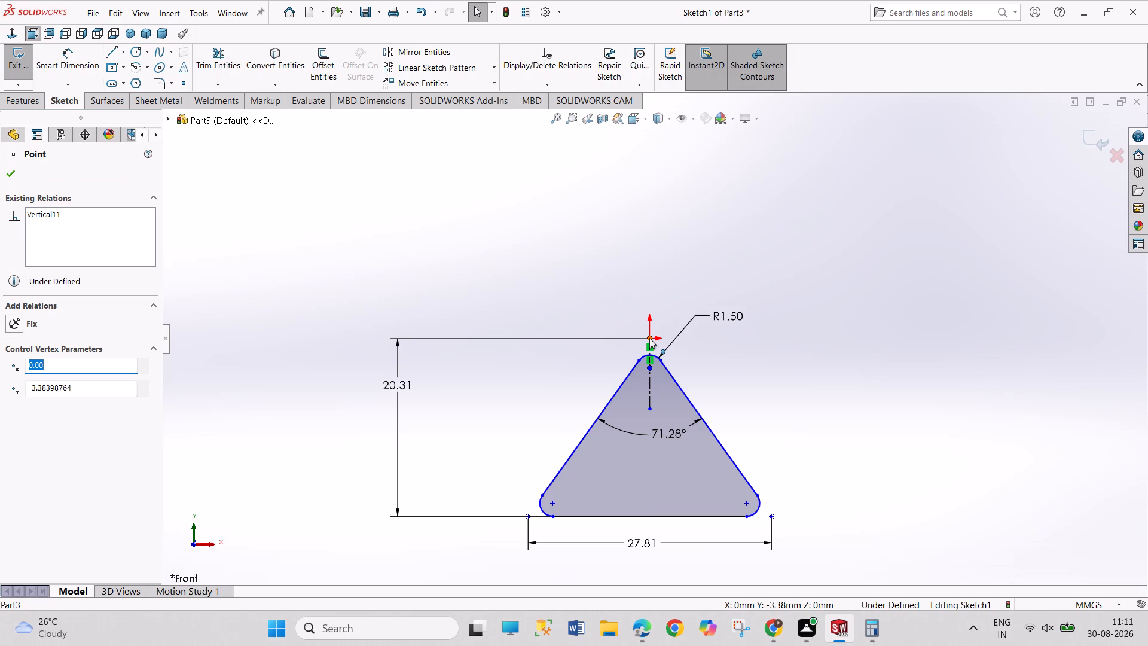
ctrl+click(649, 338)
click(722, 287)
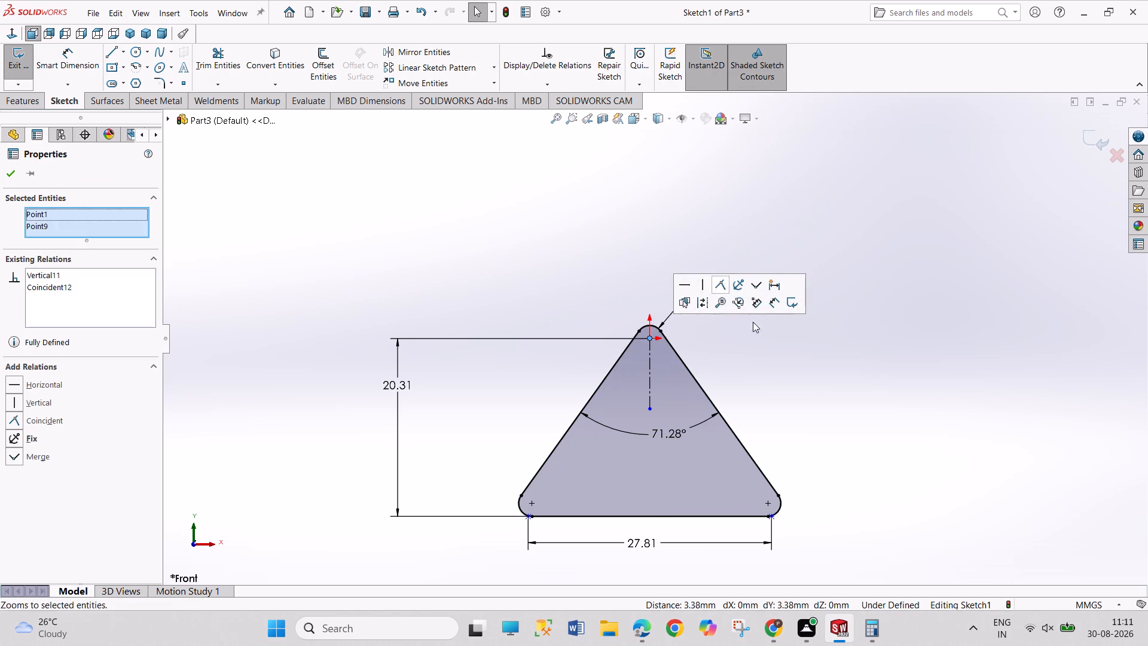
click(782, 393)
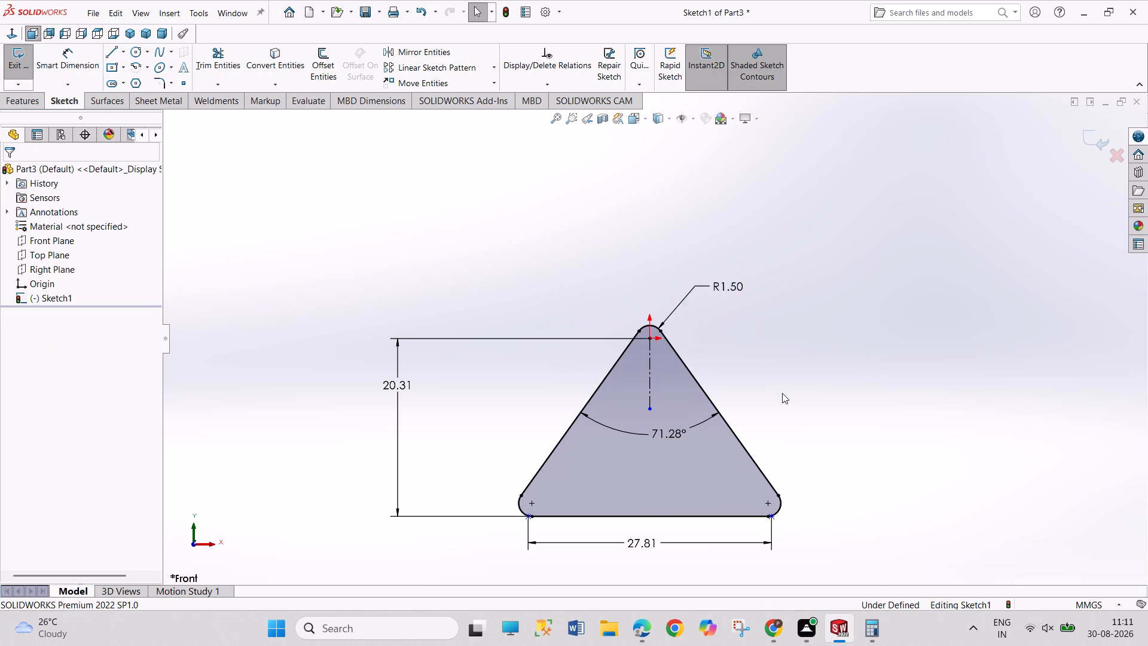
Delete the 20.31 vertical height dimension between the origin and the base.
right_click(401, 392)
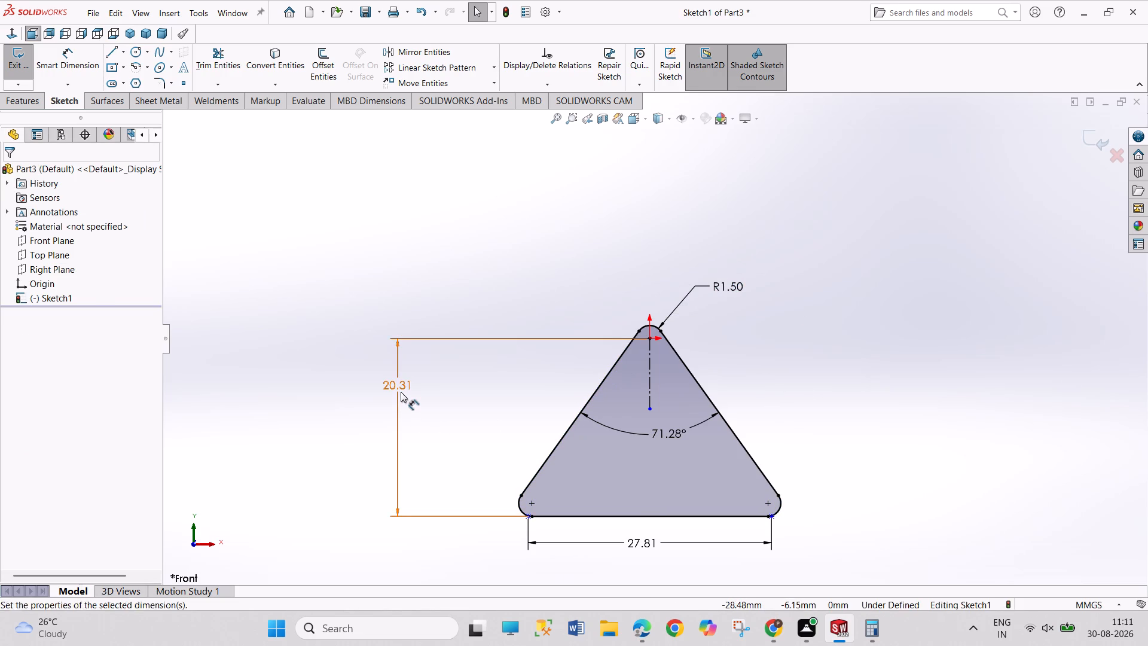
click(433, 465)
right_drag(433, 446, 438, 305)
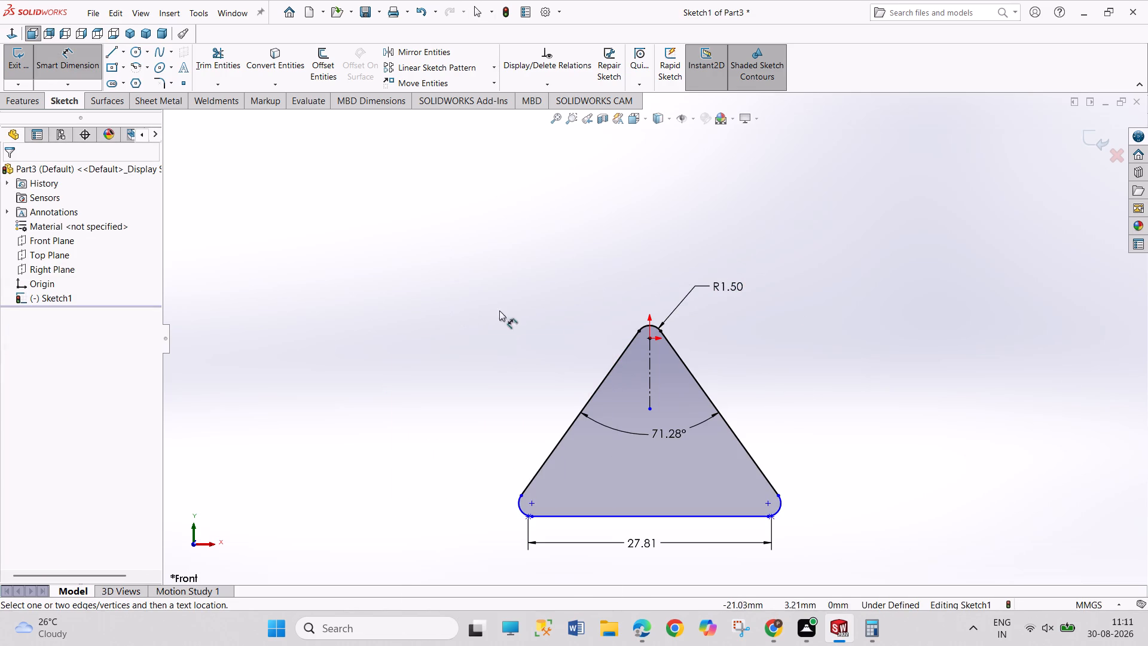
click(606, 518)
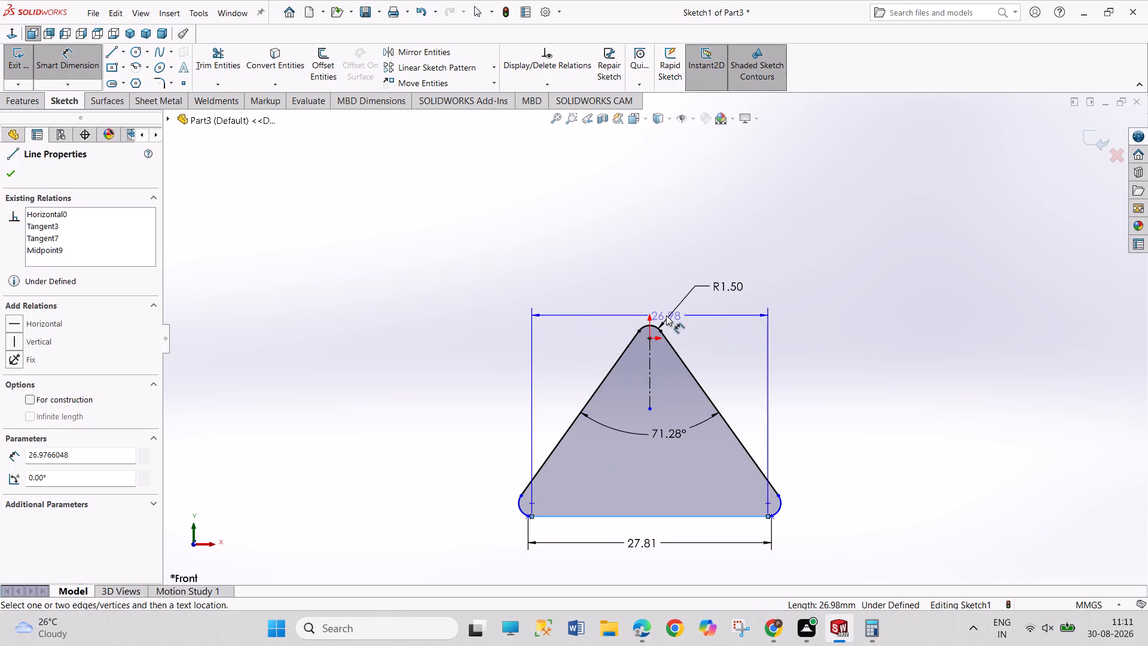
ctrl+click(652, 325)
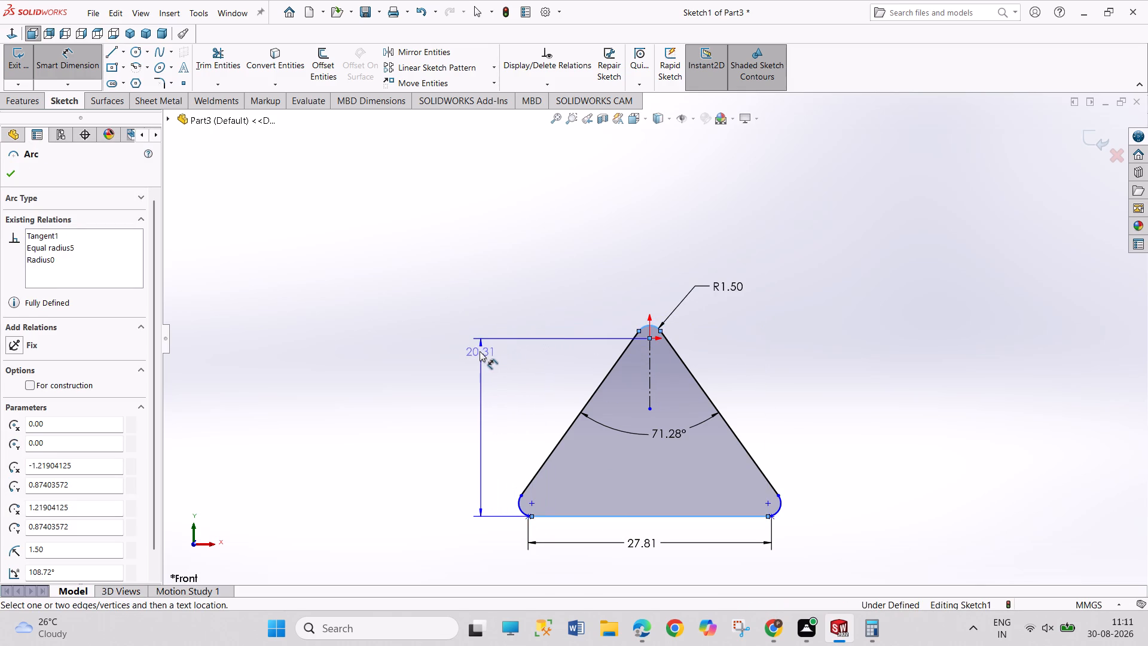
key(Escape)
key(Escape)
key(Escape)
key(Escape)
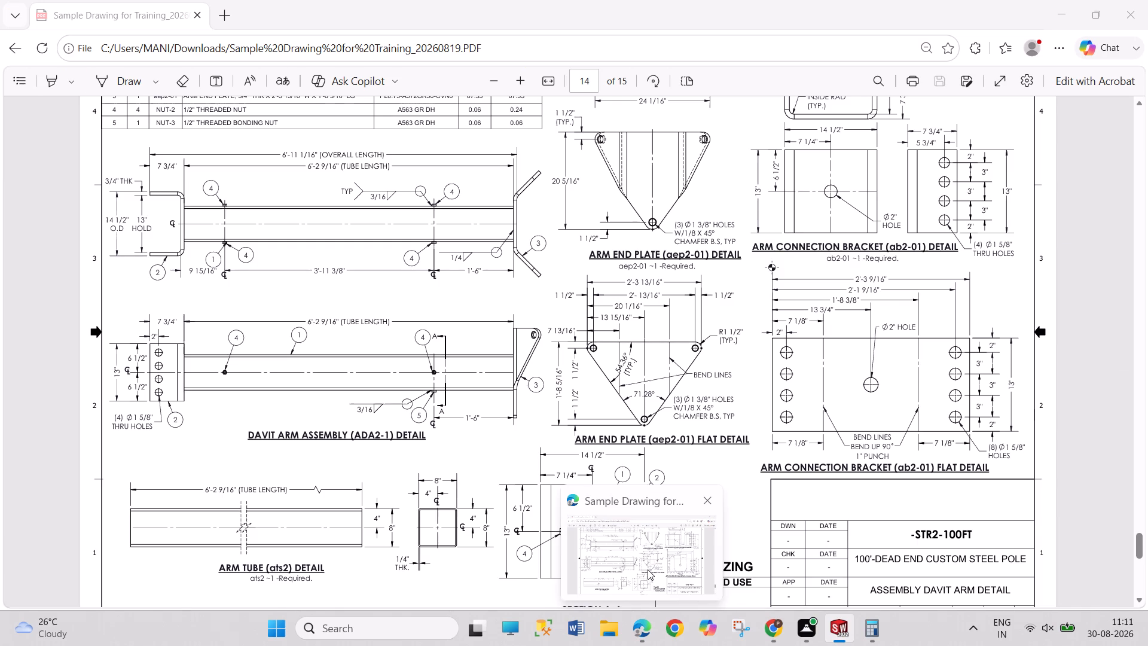
Dimension the overall height from the base to the apex arc's outermost edge as 20 5/16, and exit the sketch.
right_drag(815, 412, 790, 209)
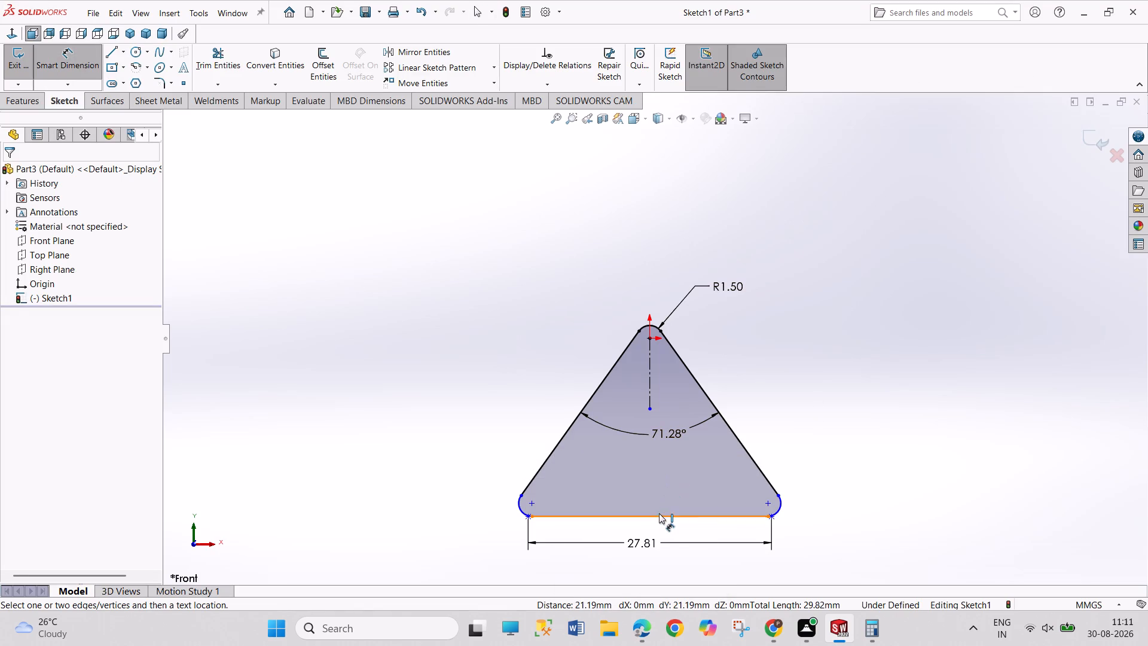
click(659, 515)
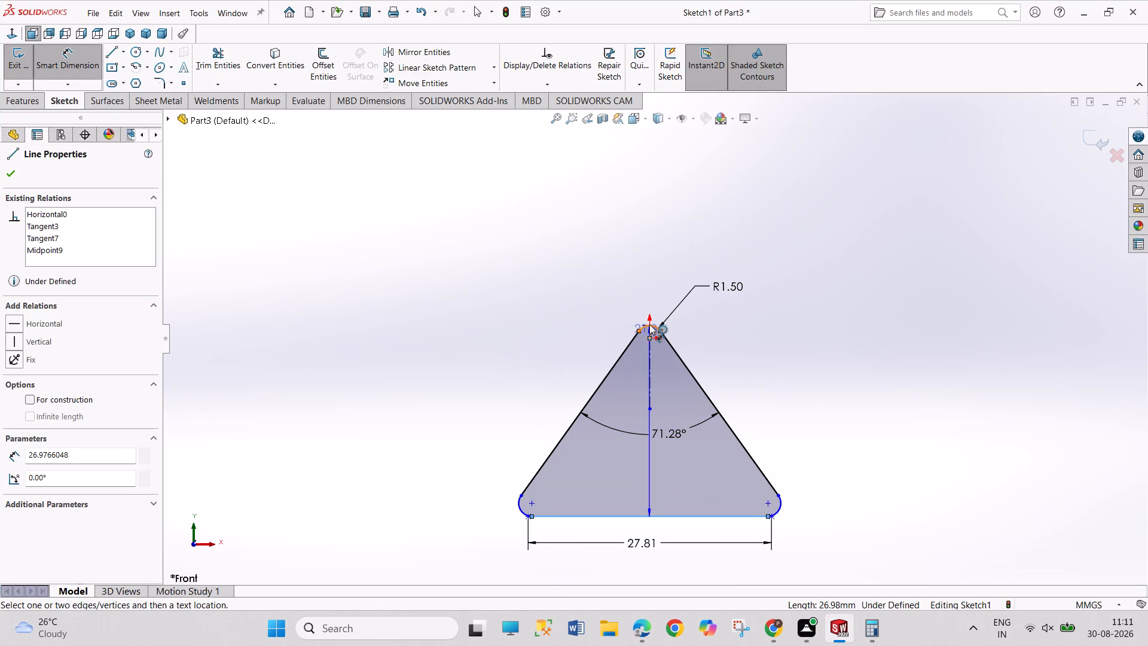
shift+click(649, 324)
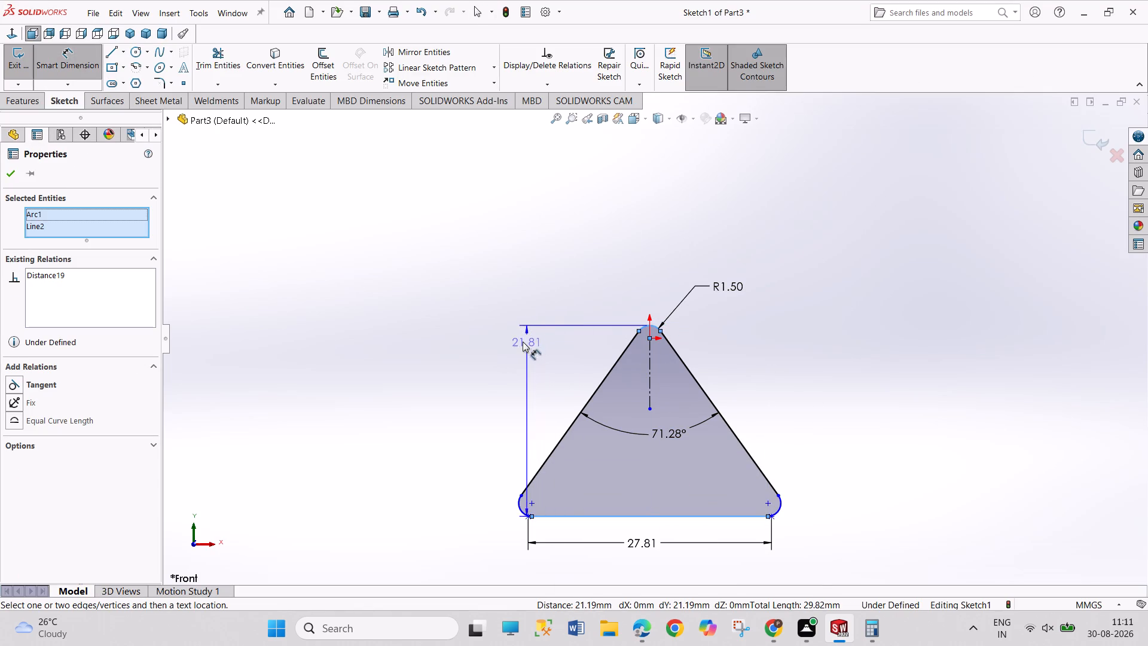
click(481, 350)
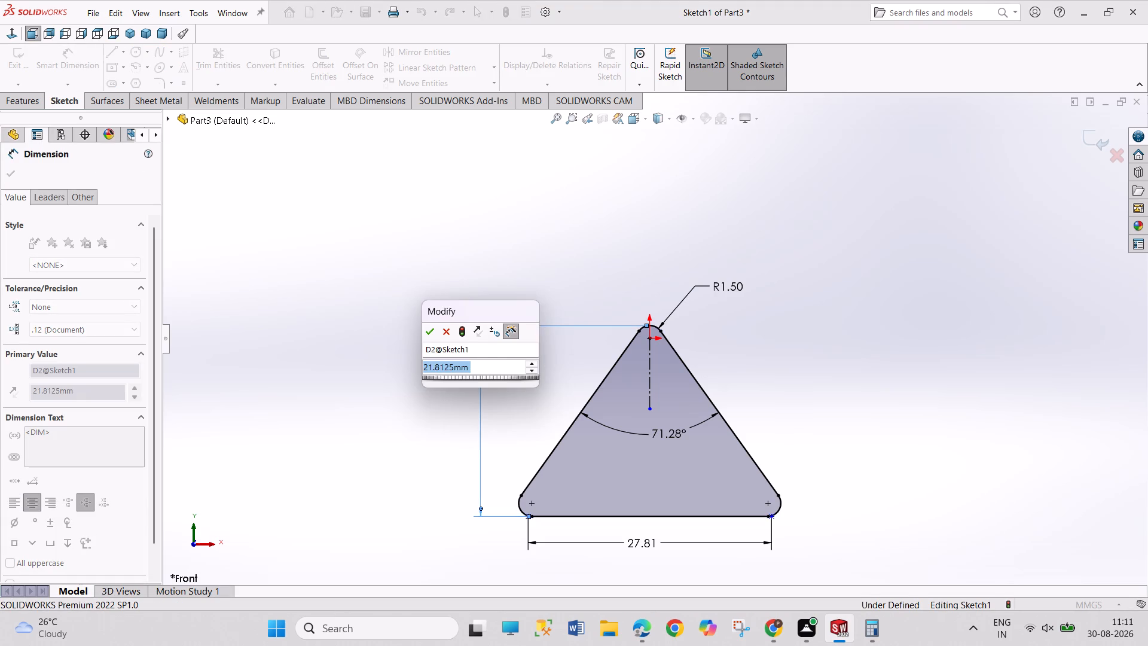
text(20 5/16)
key(Return)
right_click(515, 210)
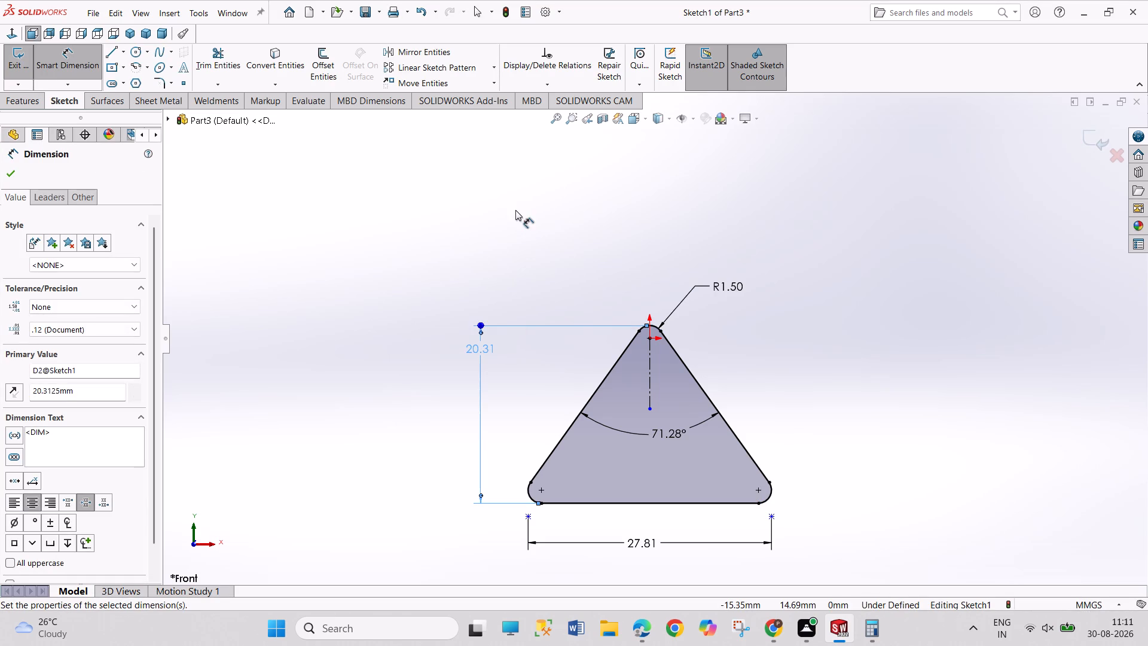
click(539, 281)
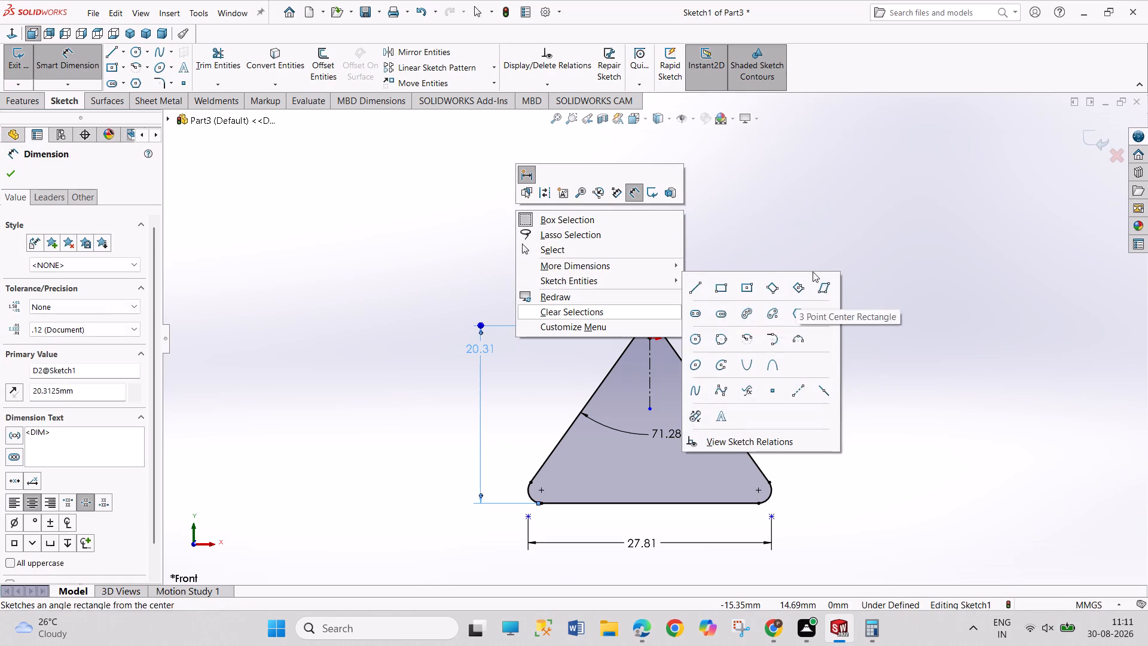
click(795, 203)
right_click(795, 203)
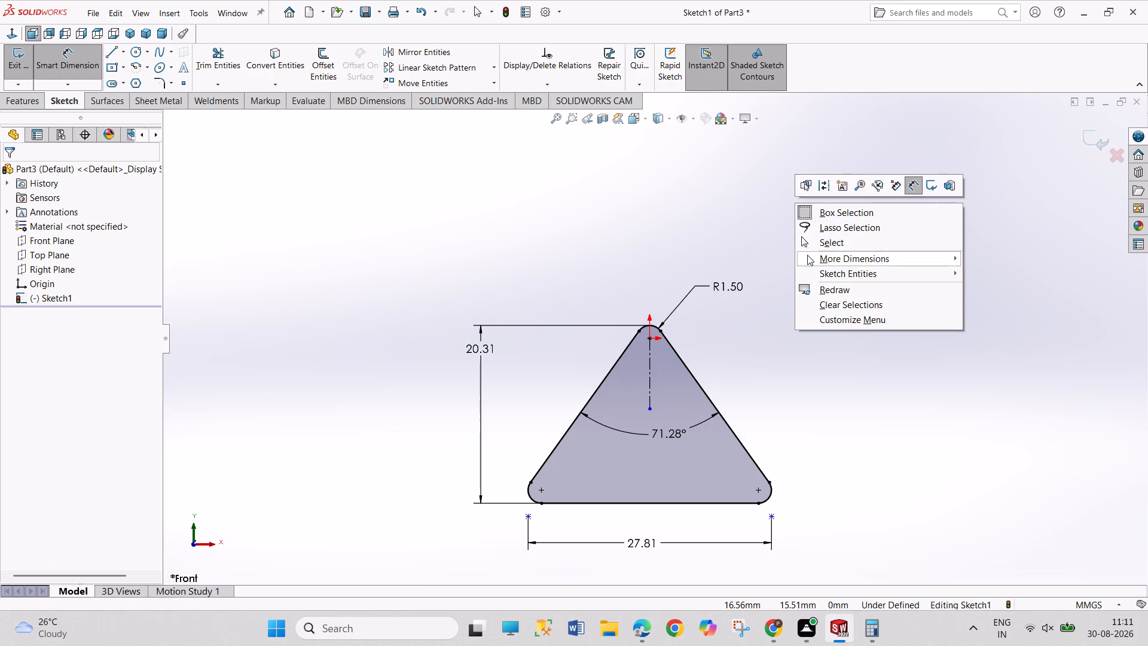
click(802, 243)
drag(802, 243, 828, 309)
drag(805, 263, 877, 330)
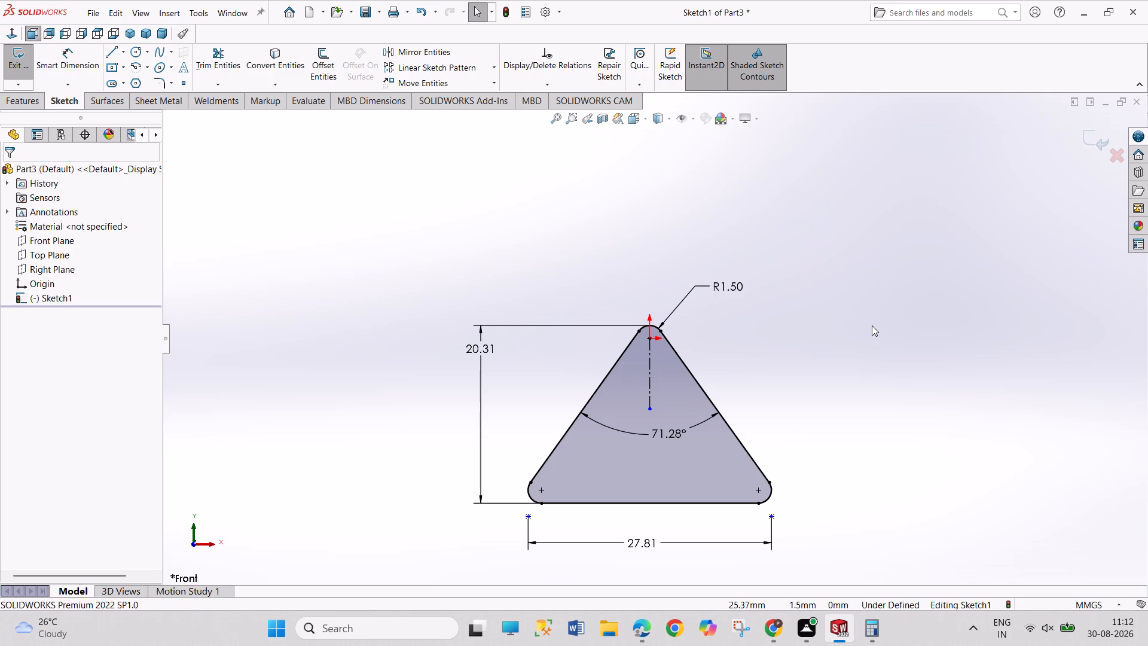
click(26, 67)
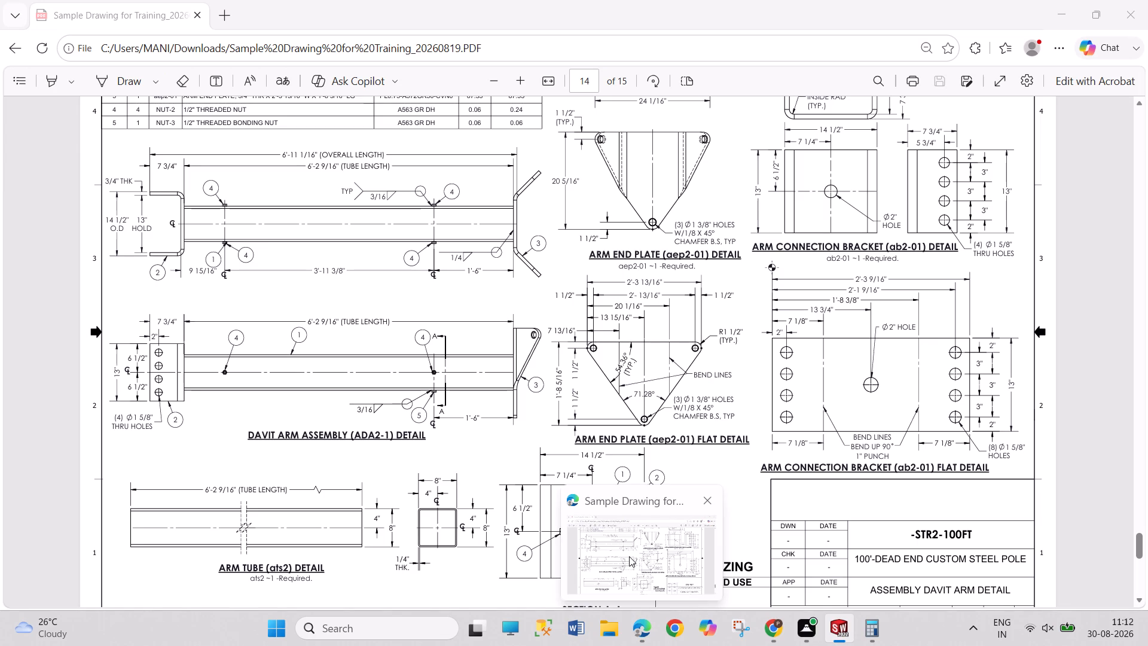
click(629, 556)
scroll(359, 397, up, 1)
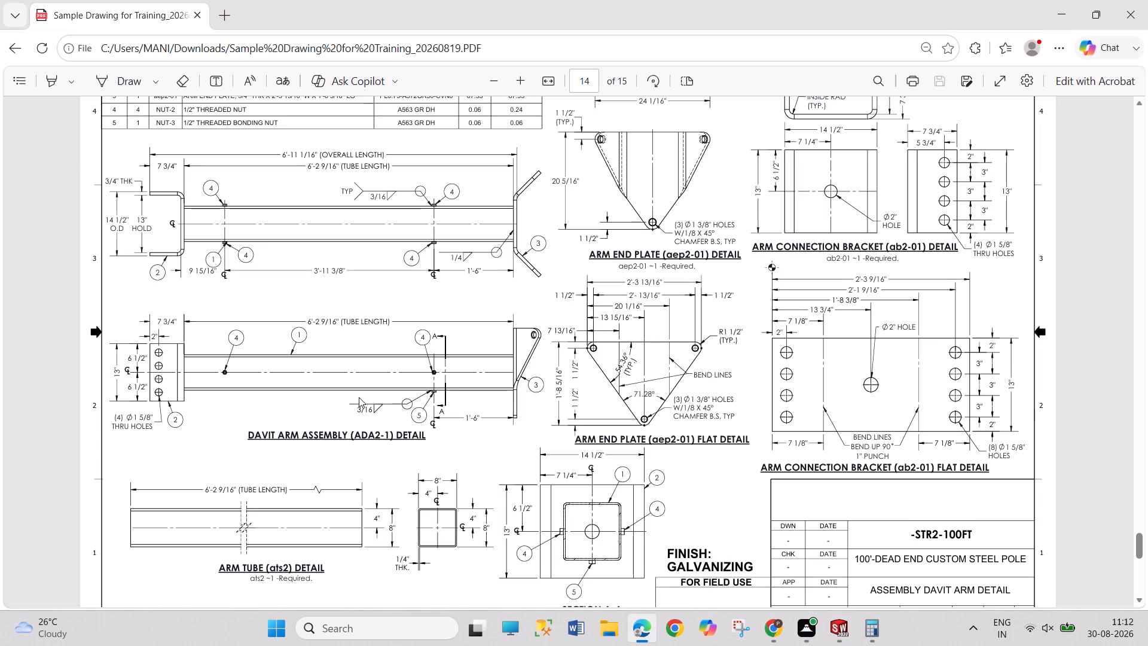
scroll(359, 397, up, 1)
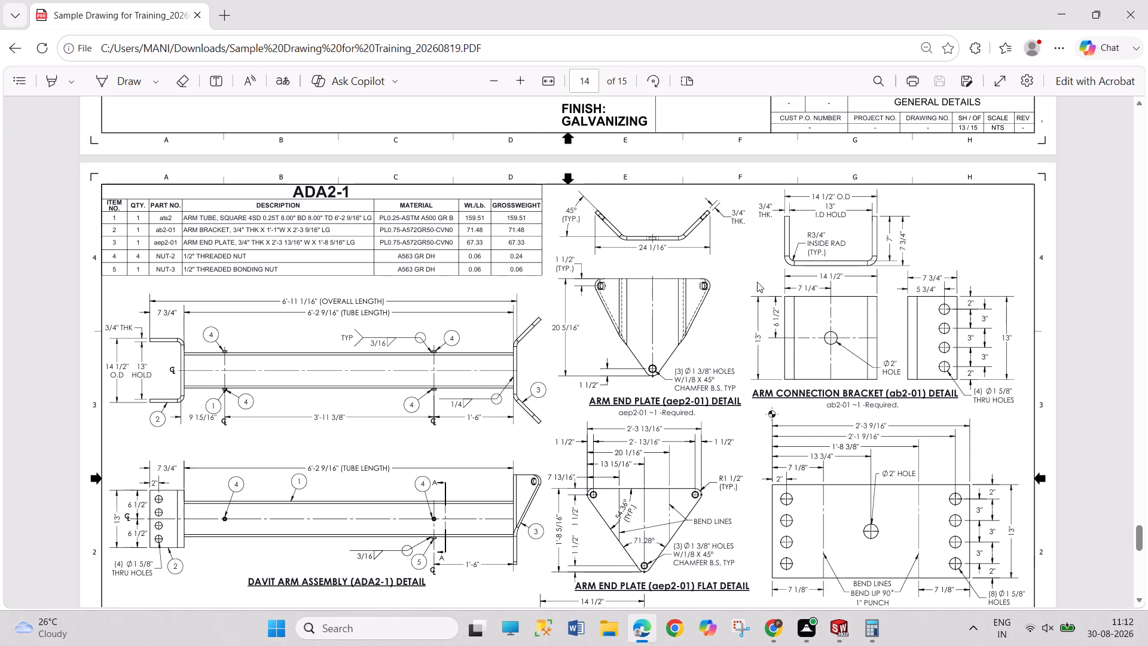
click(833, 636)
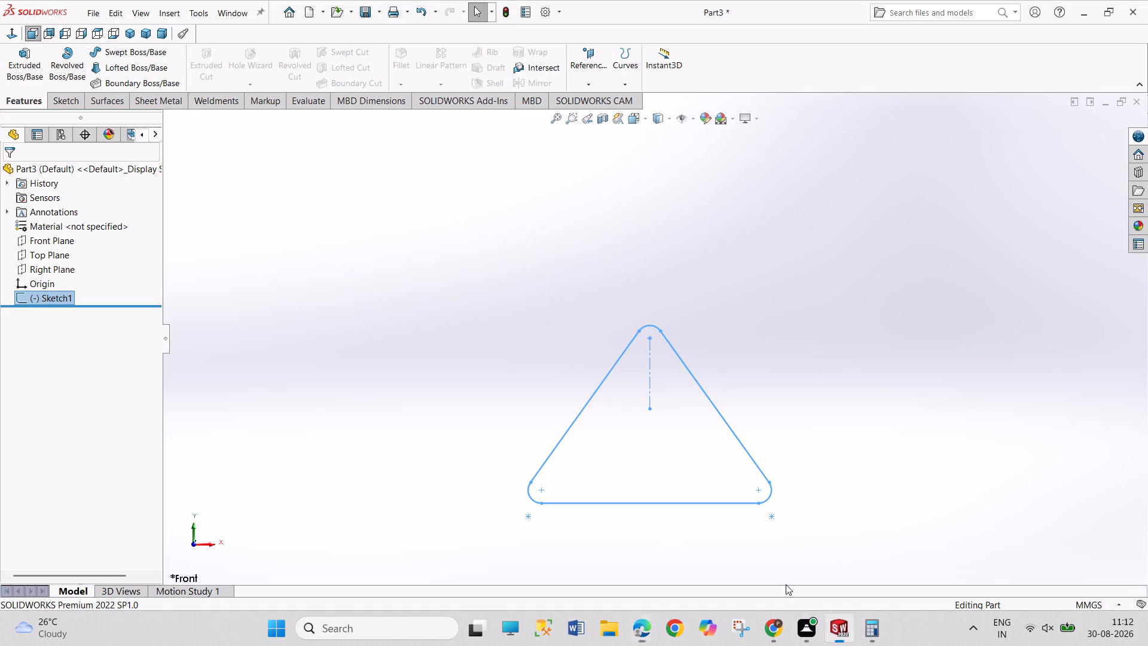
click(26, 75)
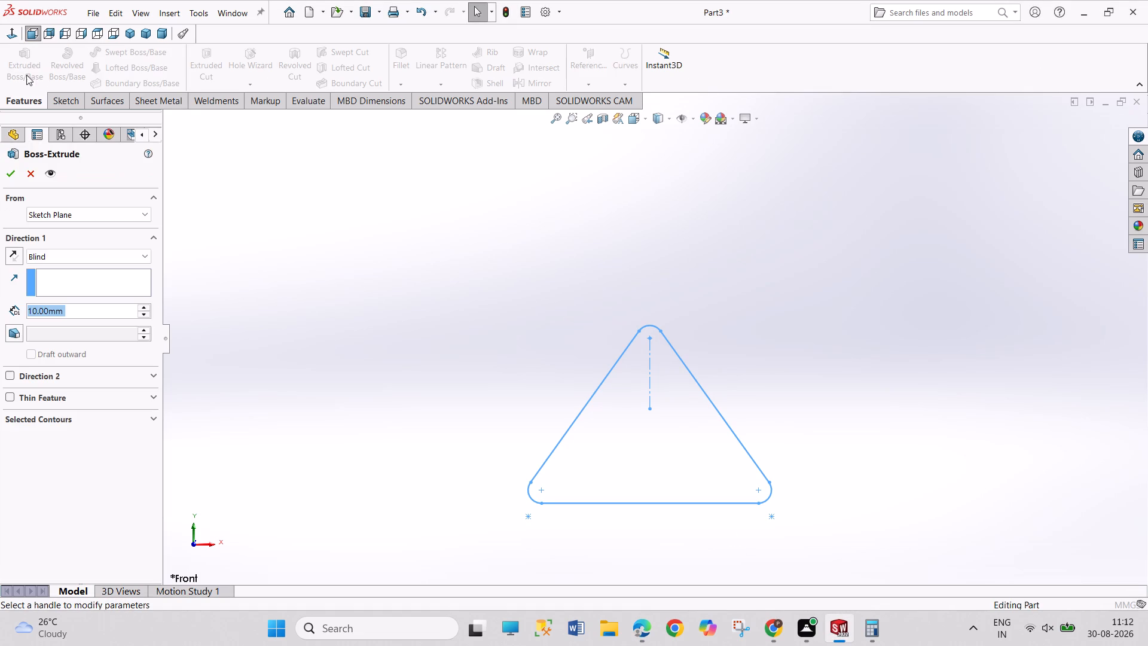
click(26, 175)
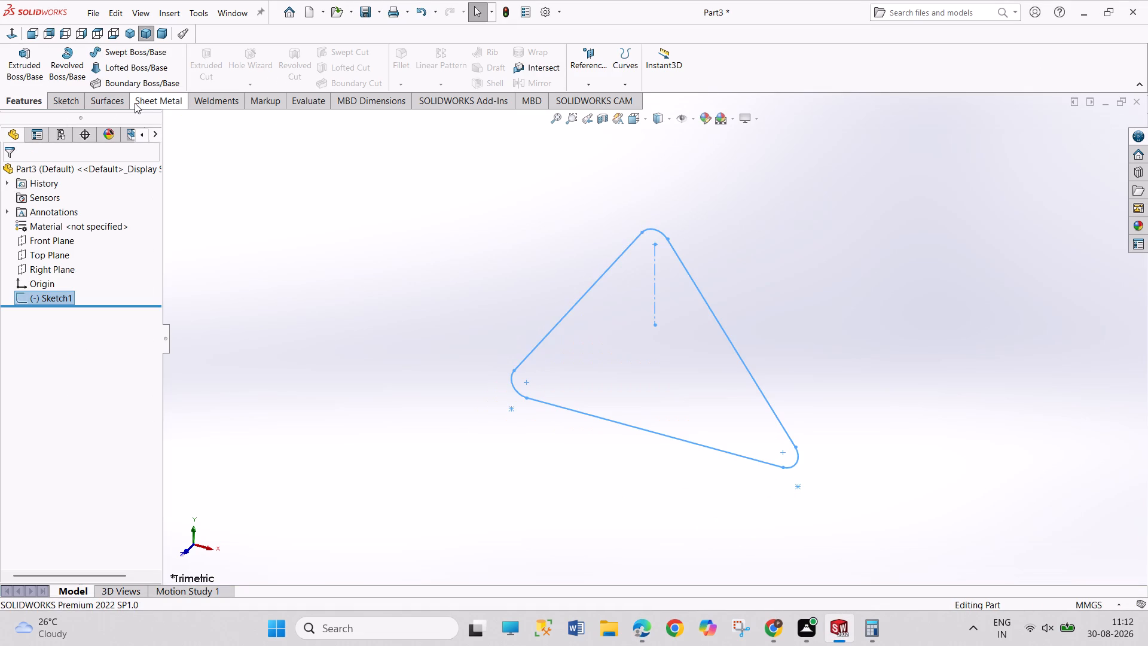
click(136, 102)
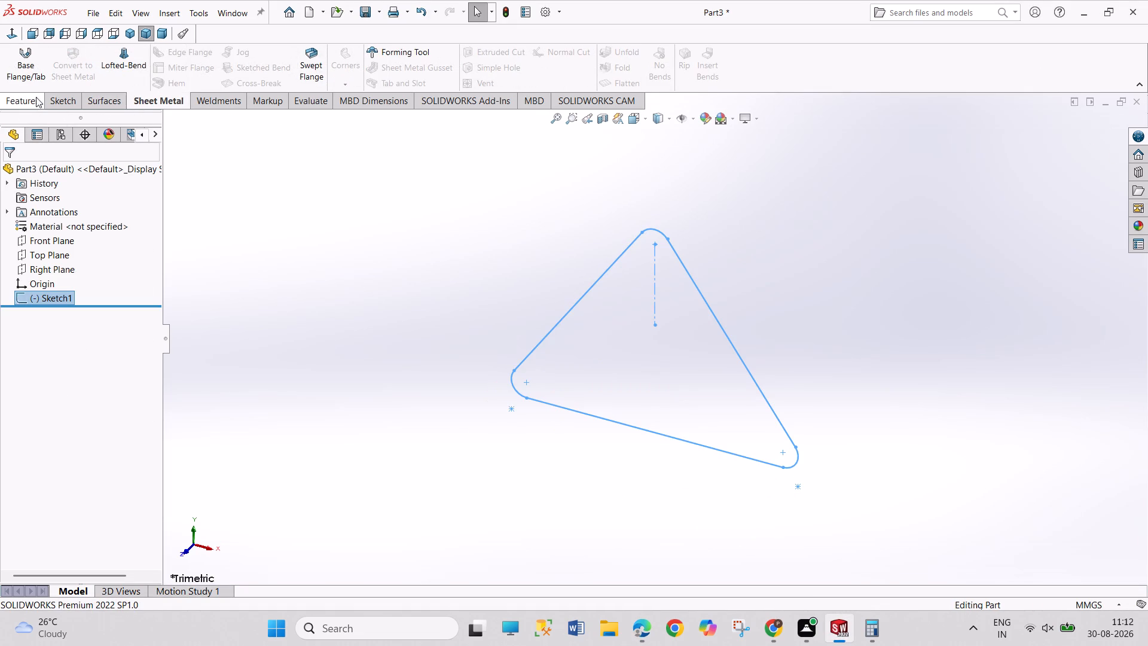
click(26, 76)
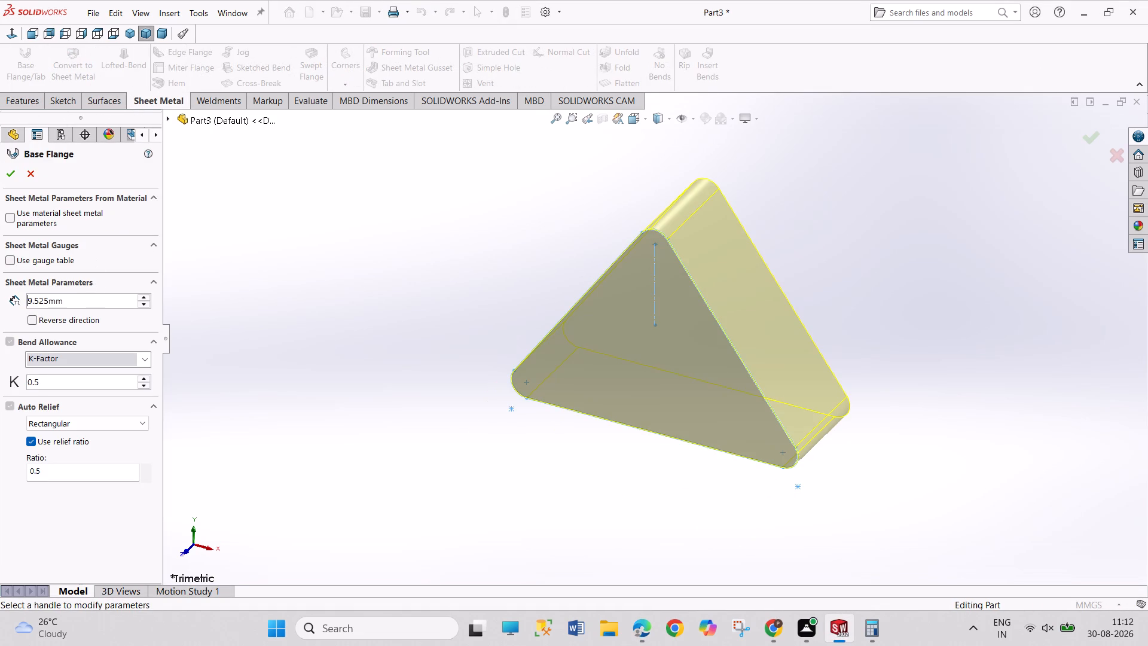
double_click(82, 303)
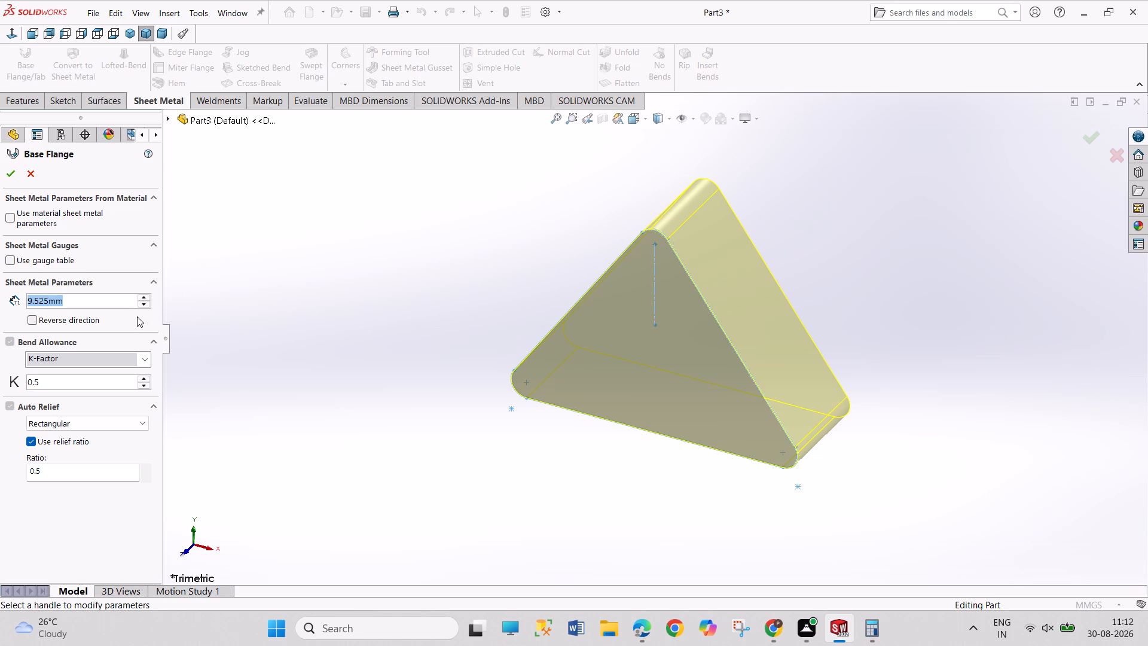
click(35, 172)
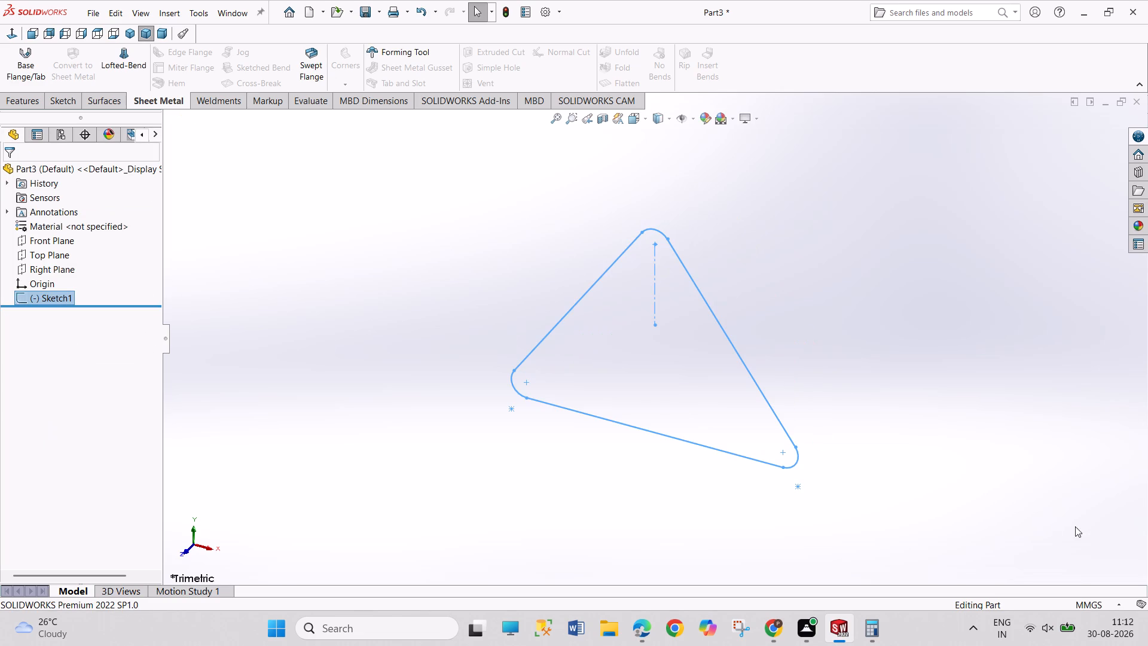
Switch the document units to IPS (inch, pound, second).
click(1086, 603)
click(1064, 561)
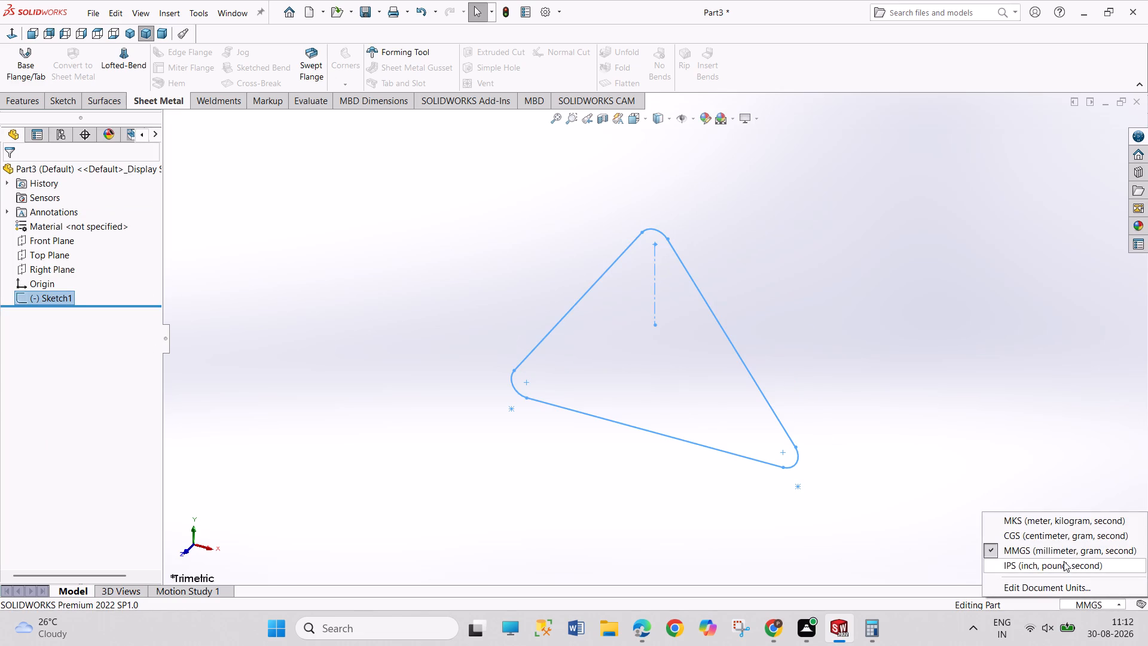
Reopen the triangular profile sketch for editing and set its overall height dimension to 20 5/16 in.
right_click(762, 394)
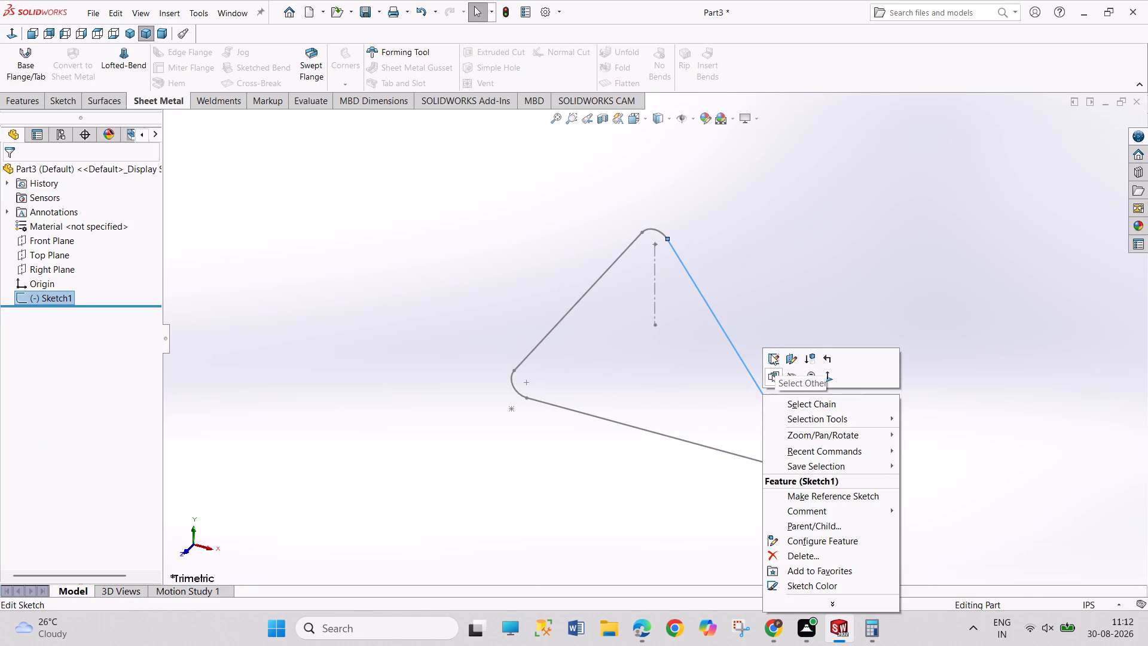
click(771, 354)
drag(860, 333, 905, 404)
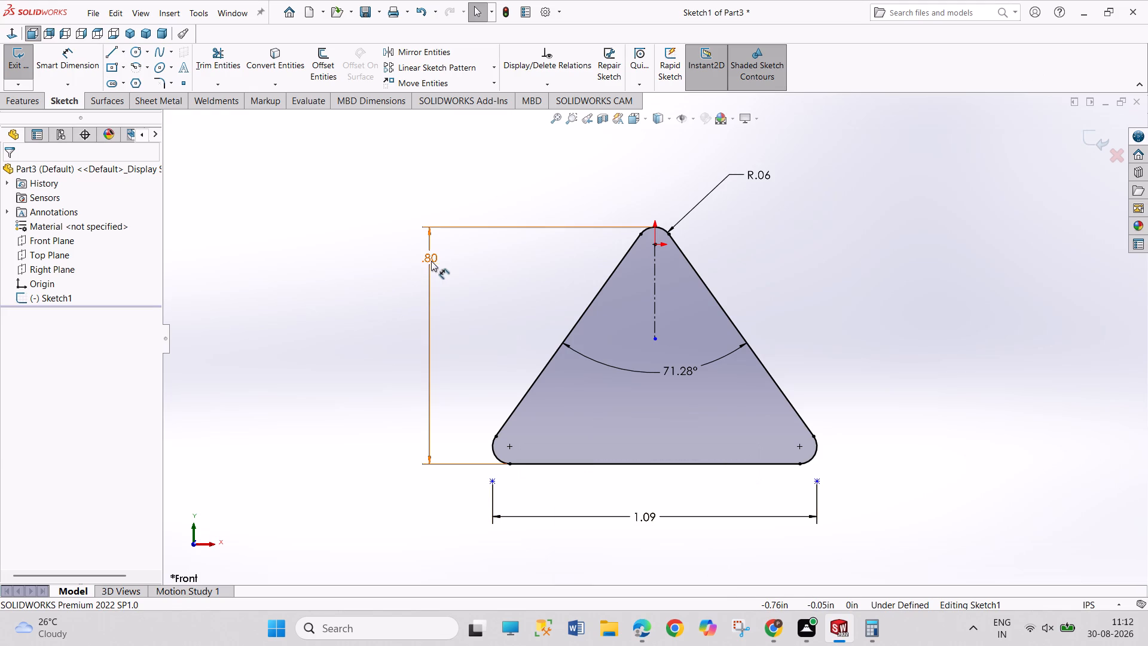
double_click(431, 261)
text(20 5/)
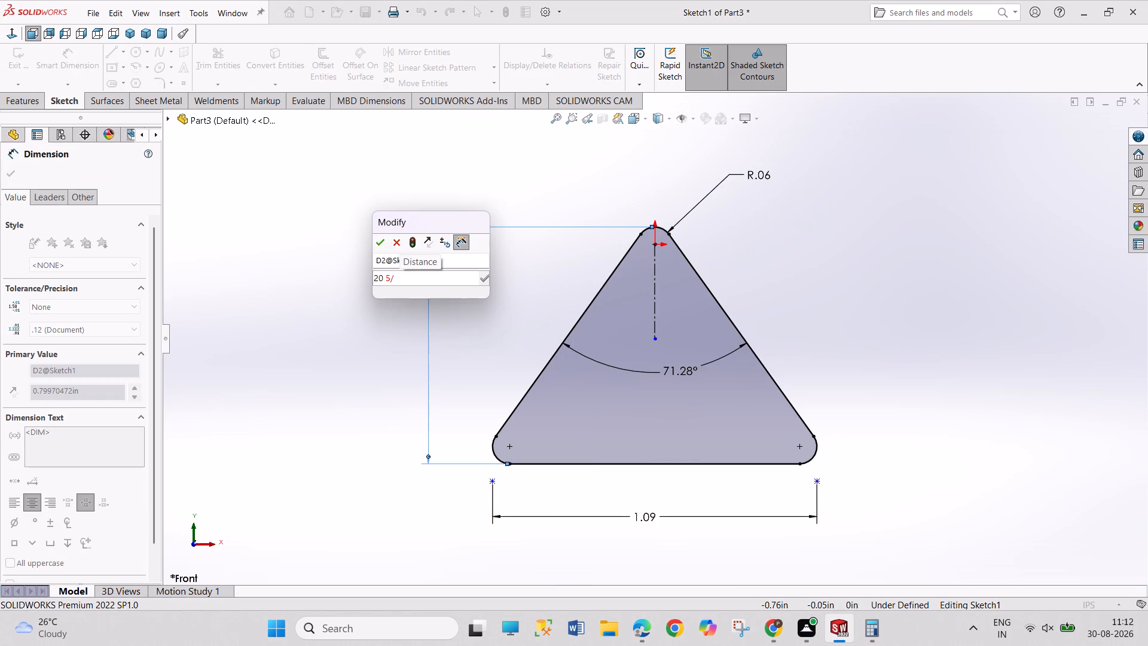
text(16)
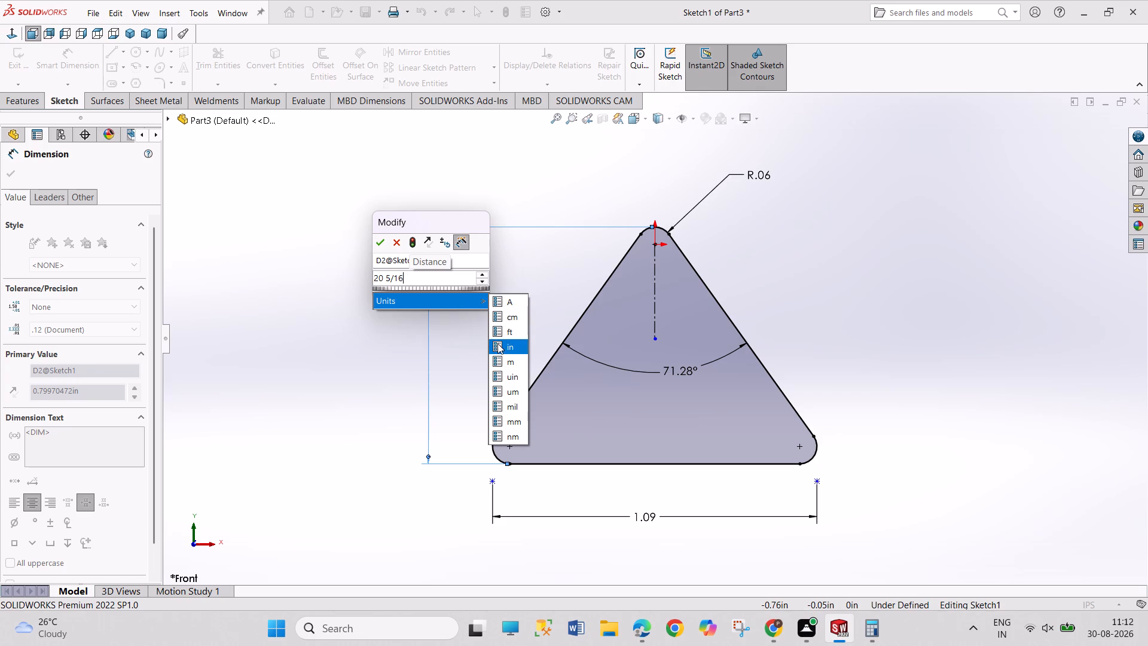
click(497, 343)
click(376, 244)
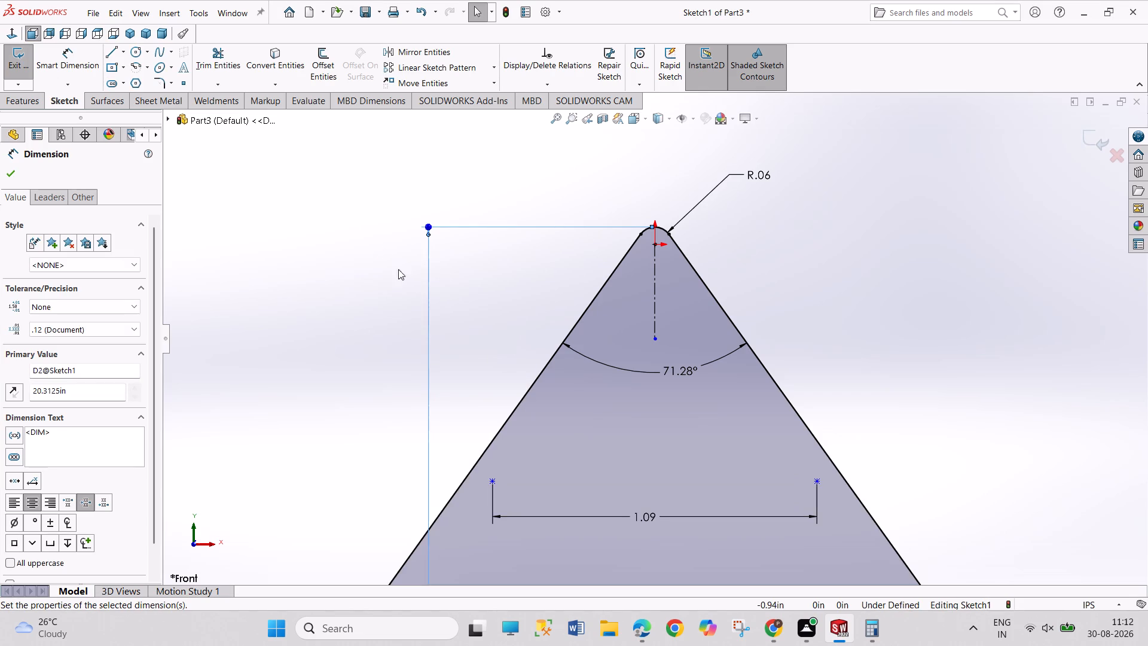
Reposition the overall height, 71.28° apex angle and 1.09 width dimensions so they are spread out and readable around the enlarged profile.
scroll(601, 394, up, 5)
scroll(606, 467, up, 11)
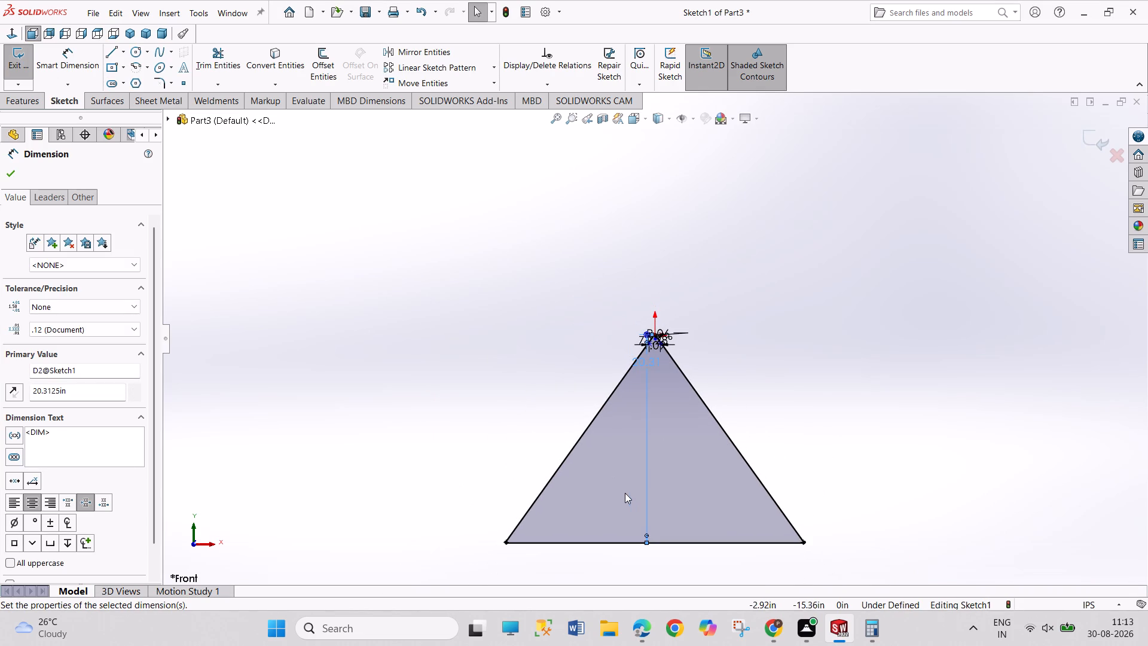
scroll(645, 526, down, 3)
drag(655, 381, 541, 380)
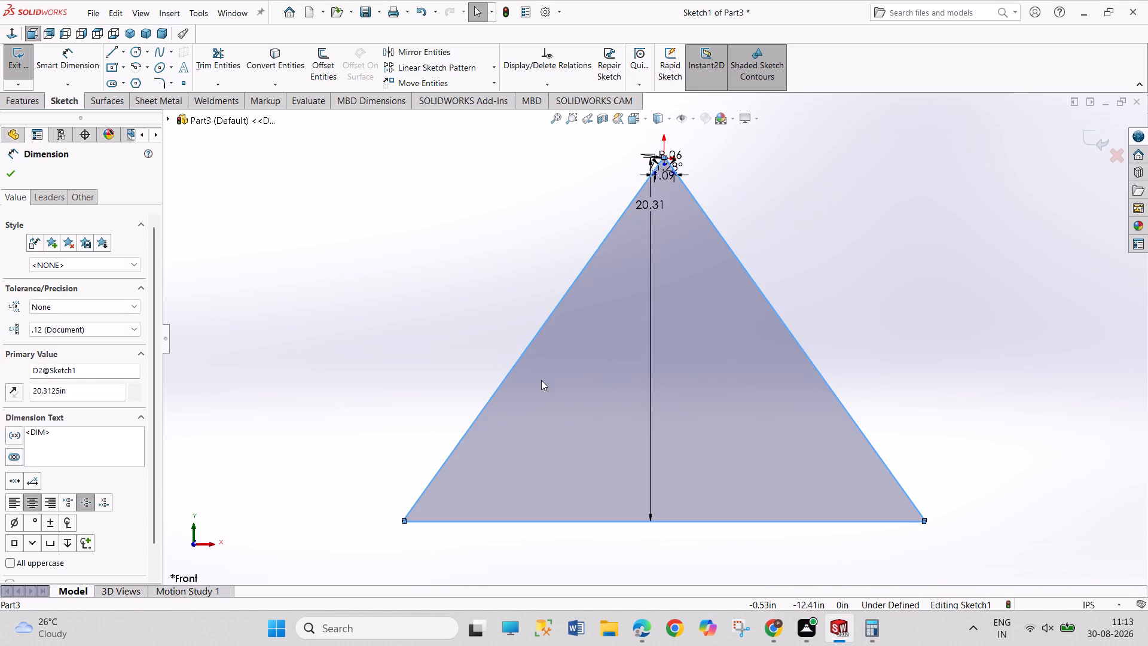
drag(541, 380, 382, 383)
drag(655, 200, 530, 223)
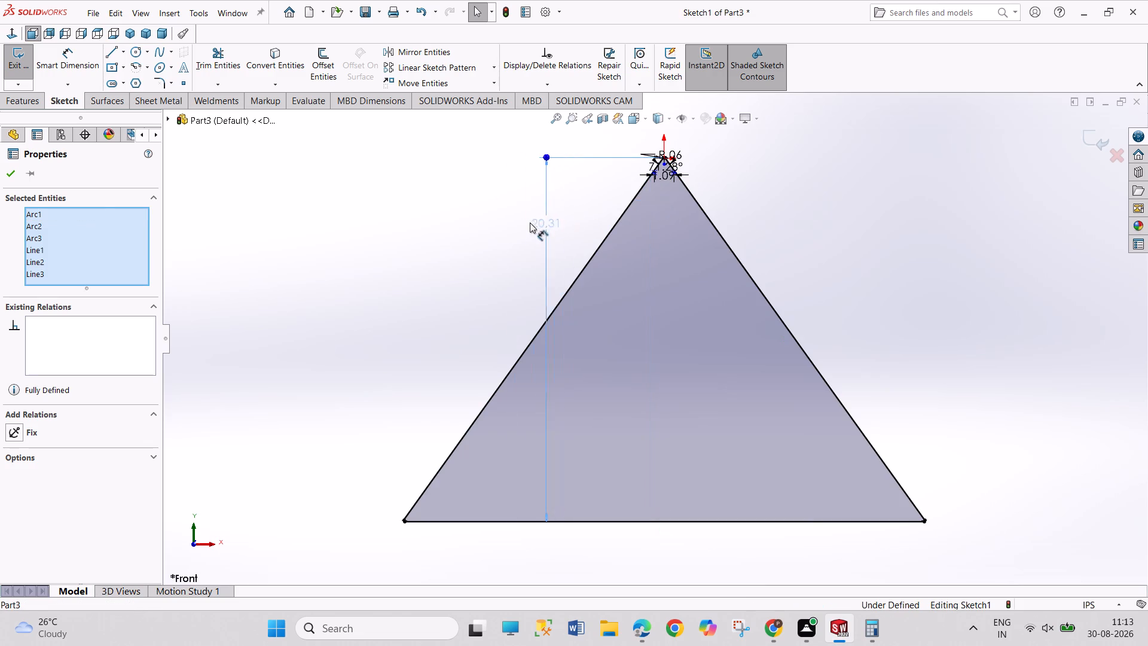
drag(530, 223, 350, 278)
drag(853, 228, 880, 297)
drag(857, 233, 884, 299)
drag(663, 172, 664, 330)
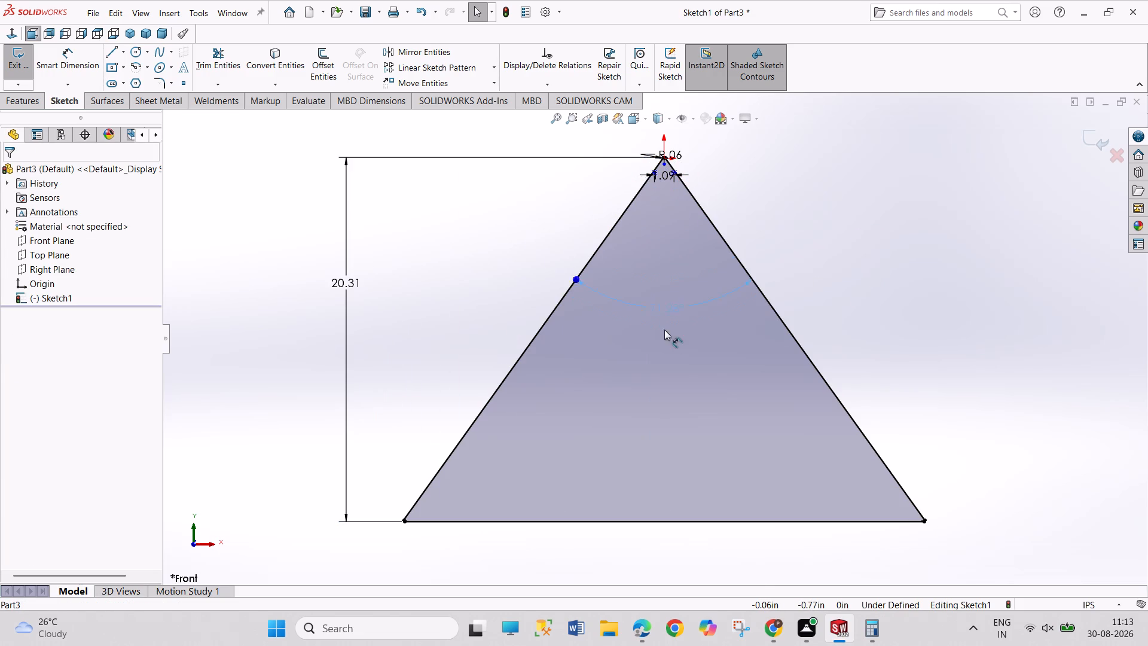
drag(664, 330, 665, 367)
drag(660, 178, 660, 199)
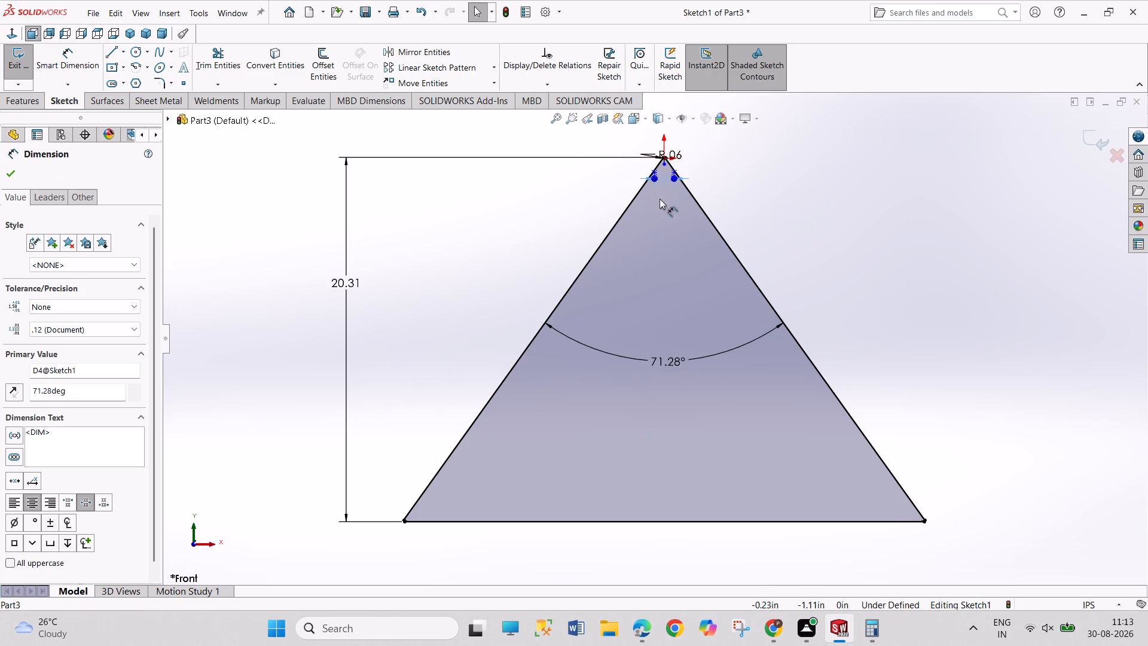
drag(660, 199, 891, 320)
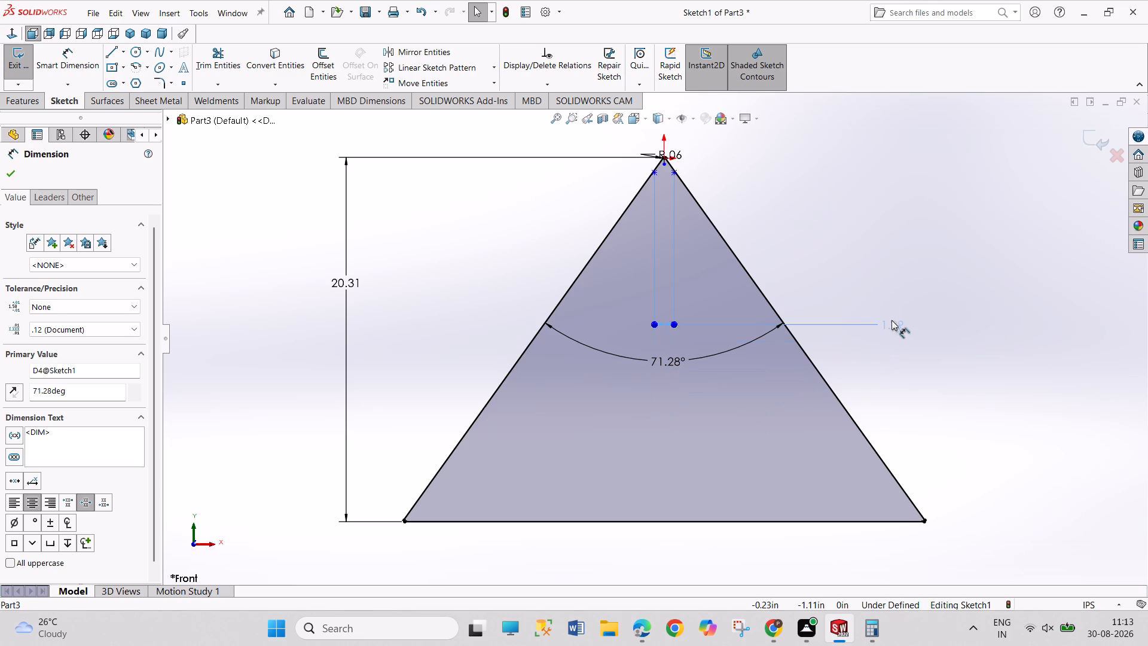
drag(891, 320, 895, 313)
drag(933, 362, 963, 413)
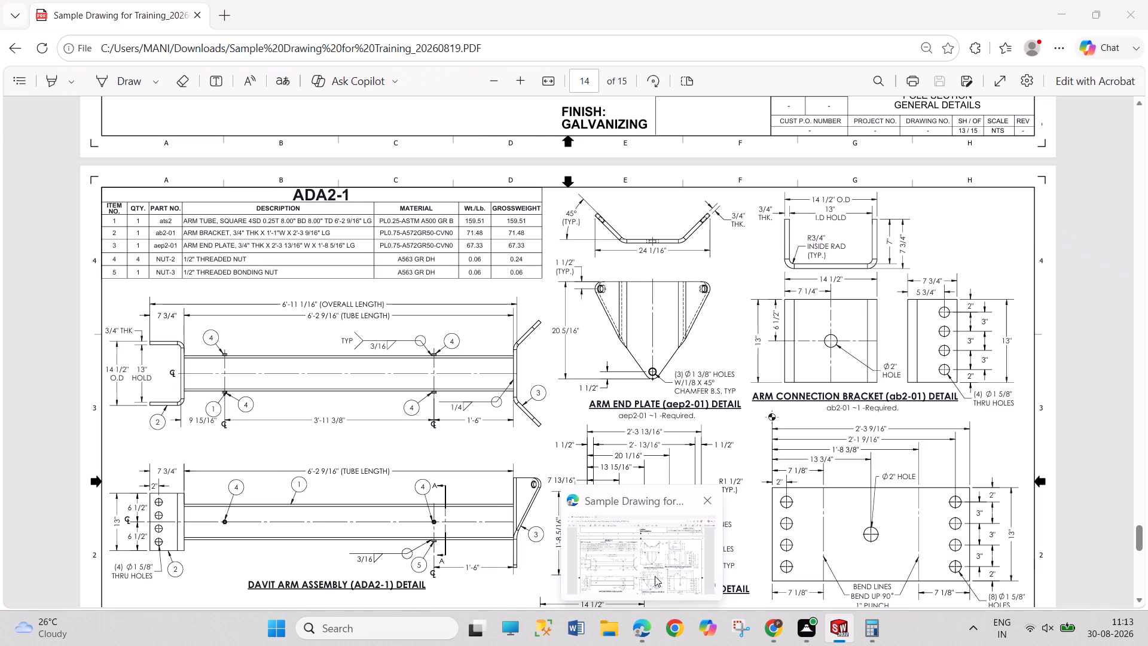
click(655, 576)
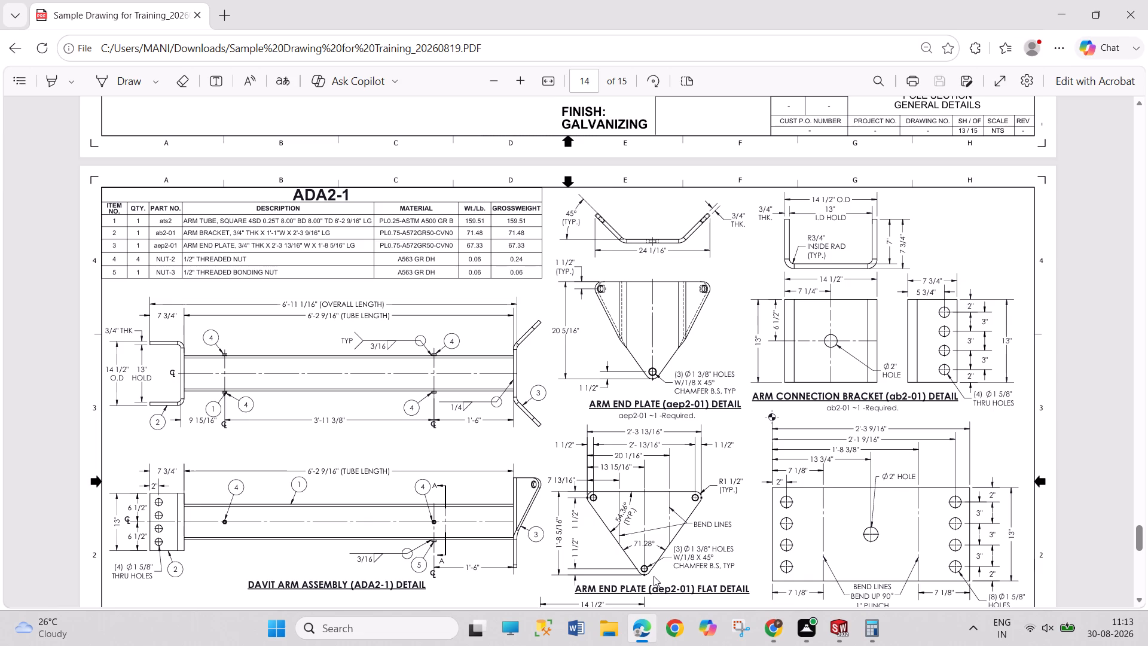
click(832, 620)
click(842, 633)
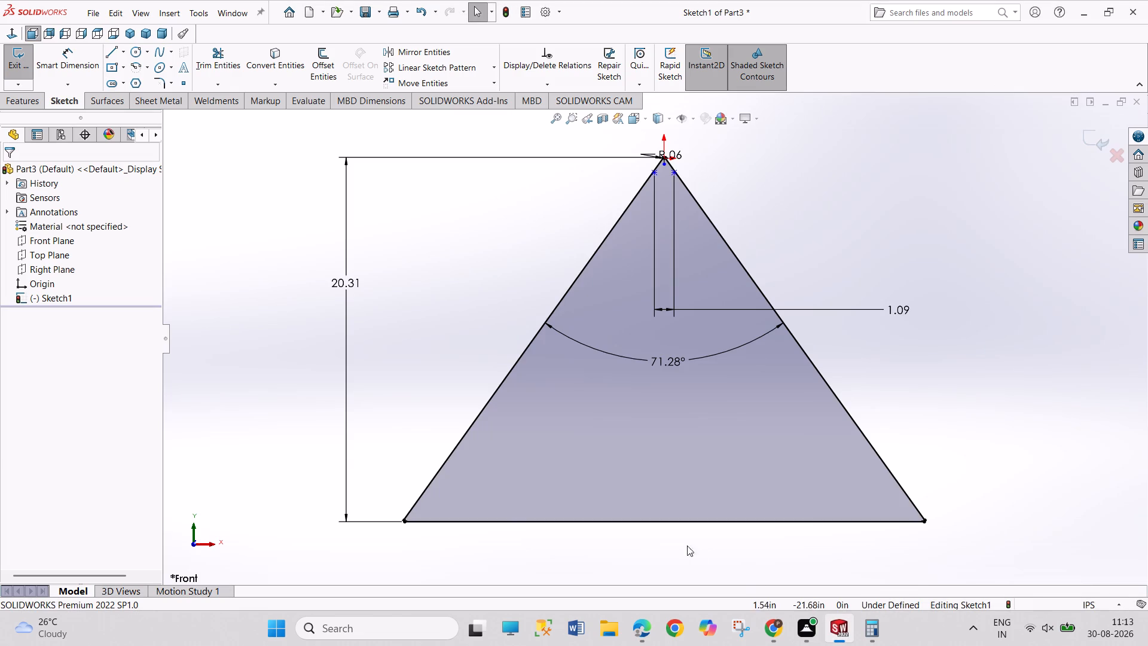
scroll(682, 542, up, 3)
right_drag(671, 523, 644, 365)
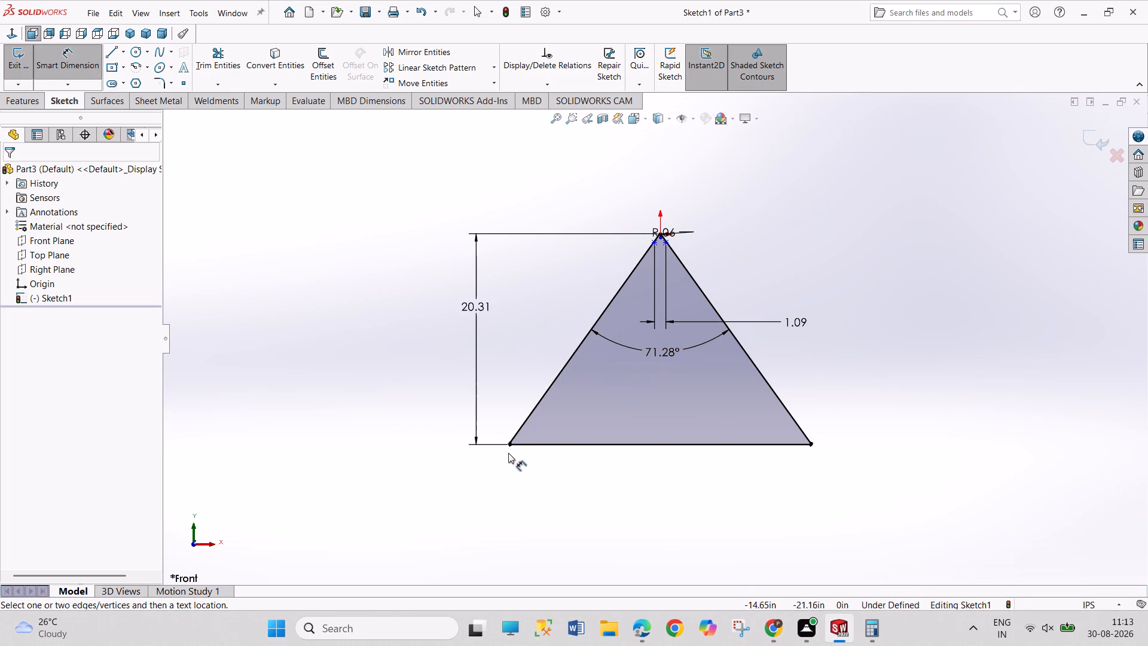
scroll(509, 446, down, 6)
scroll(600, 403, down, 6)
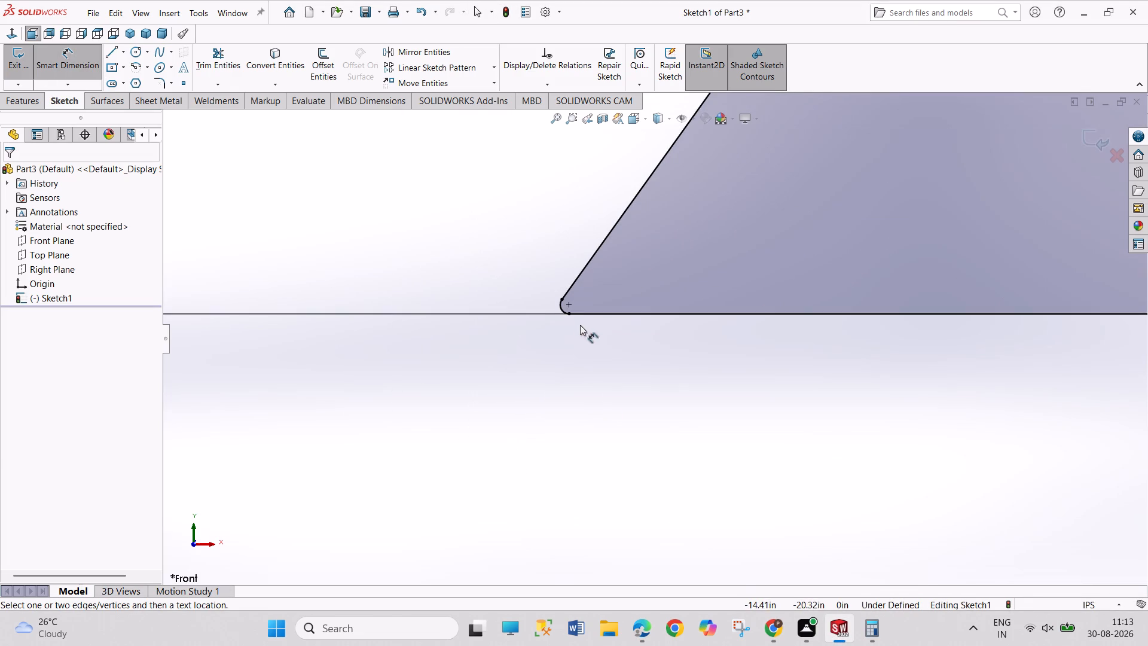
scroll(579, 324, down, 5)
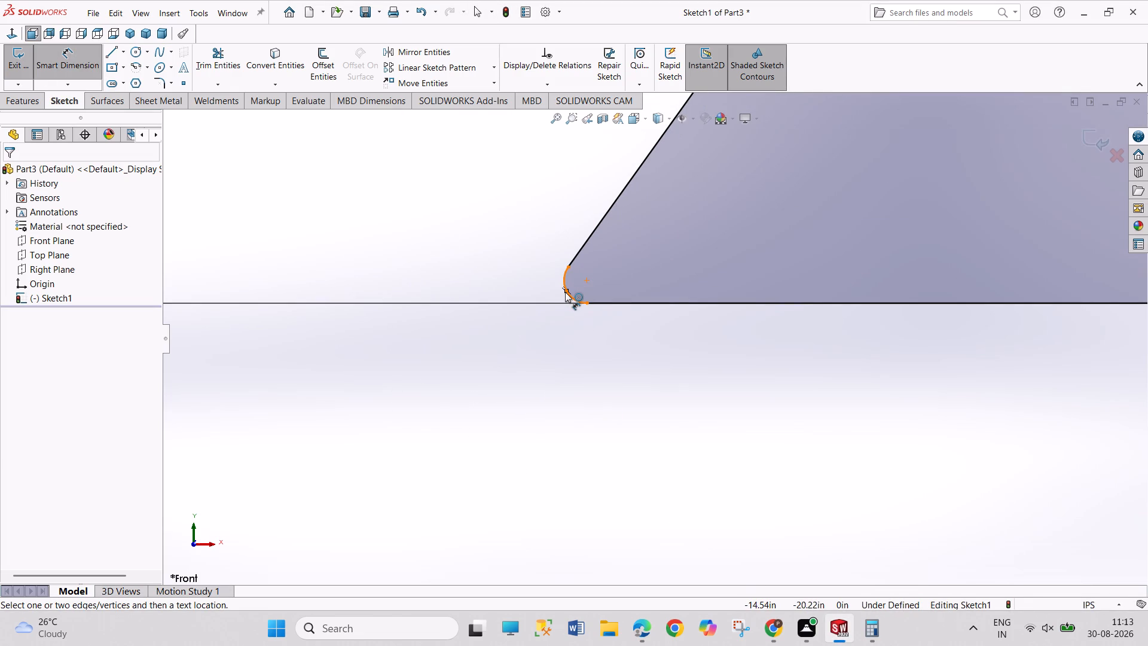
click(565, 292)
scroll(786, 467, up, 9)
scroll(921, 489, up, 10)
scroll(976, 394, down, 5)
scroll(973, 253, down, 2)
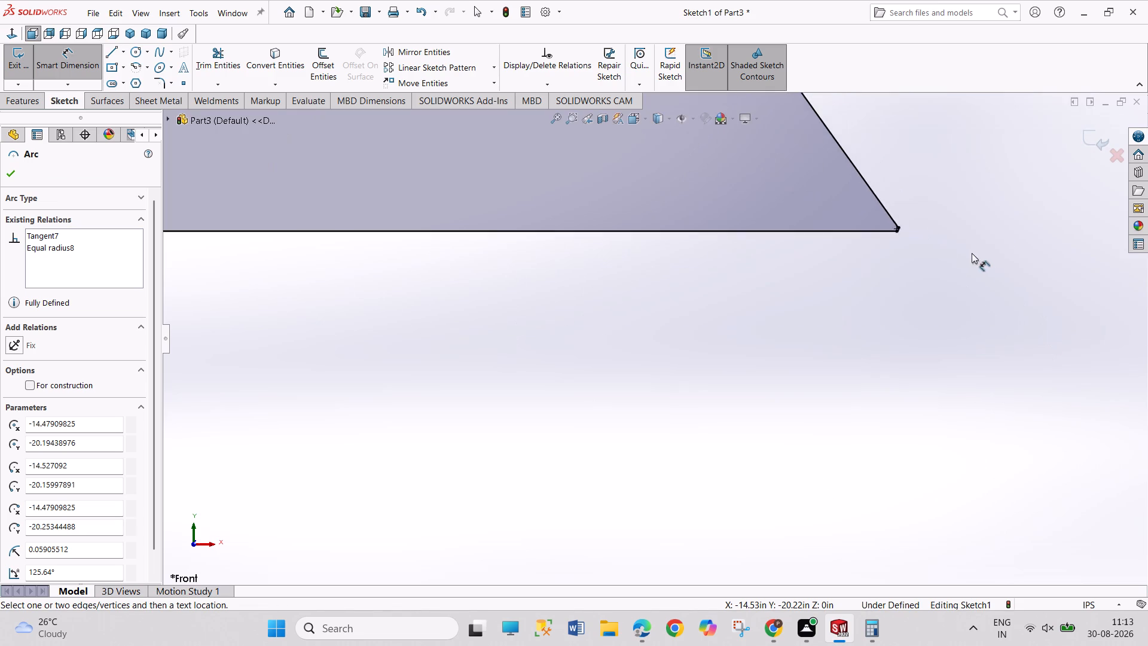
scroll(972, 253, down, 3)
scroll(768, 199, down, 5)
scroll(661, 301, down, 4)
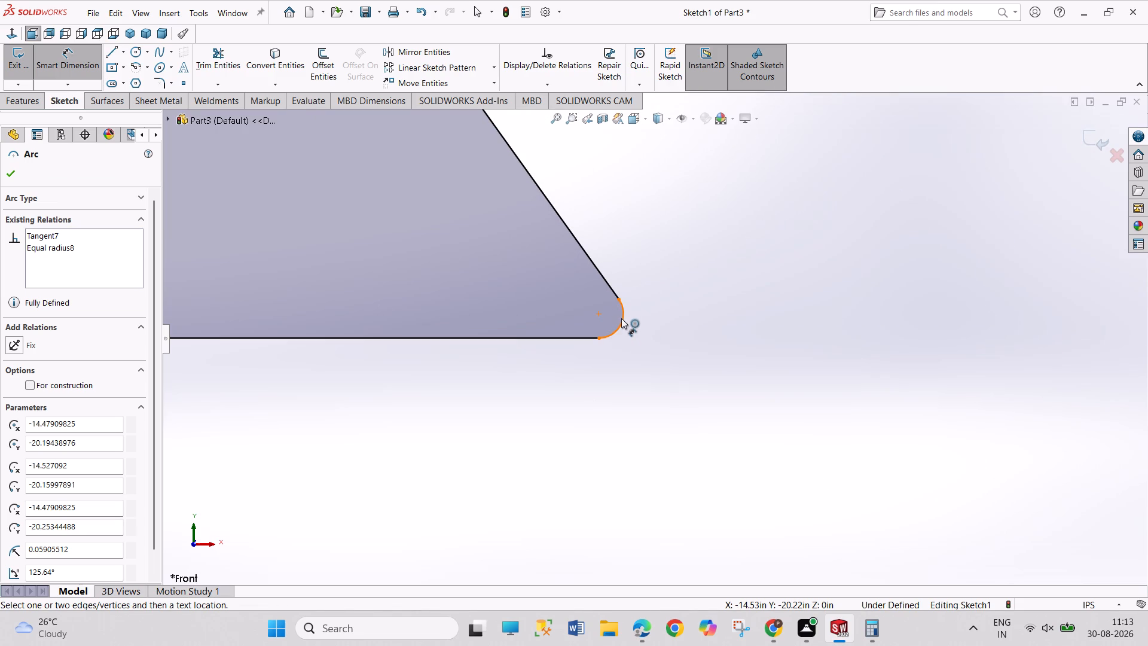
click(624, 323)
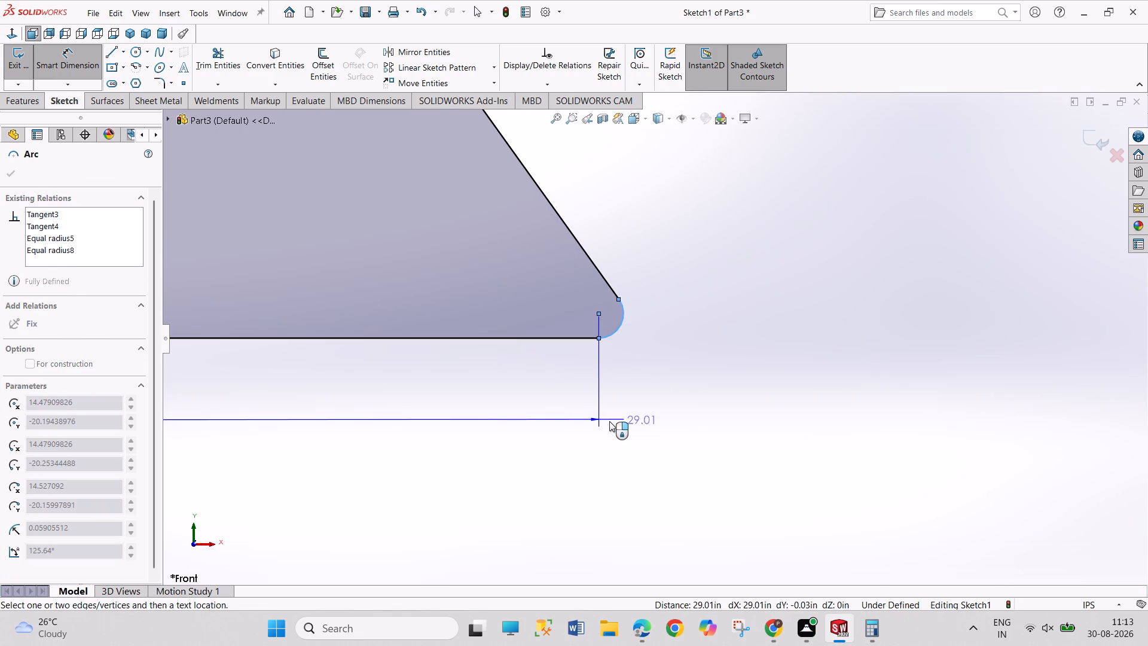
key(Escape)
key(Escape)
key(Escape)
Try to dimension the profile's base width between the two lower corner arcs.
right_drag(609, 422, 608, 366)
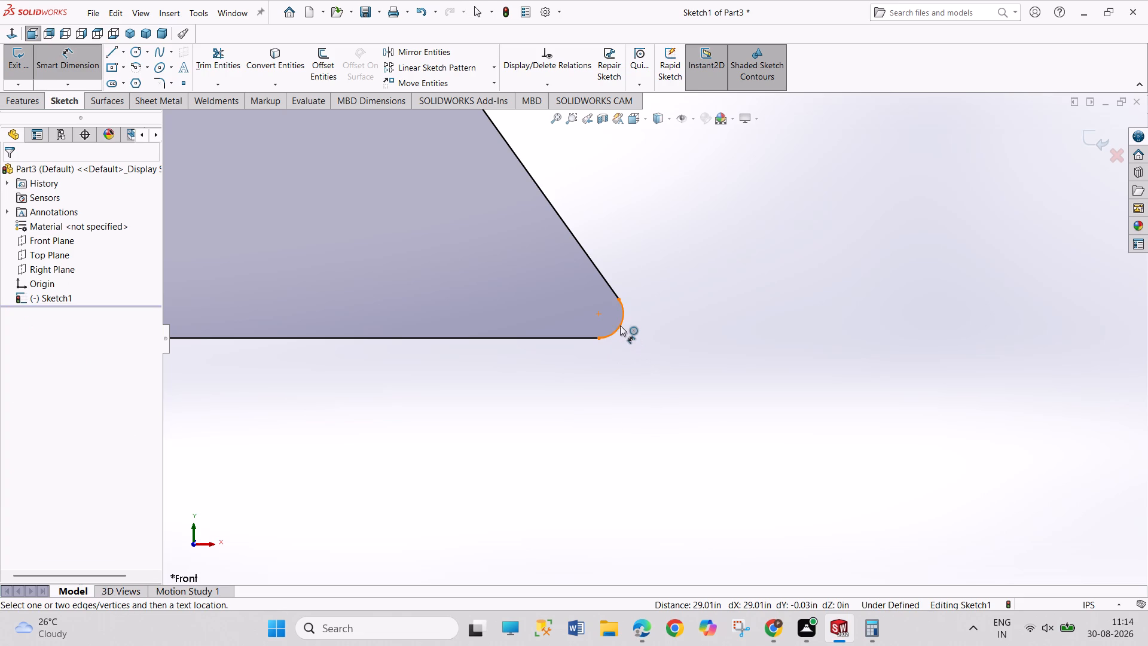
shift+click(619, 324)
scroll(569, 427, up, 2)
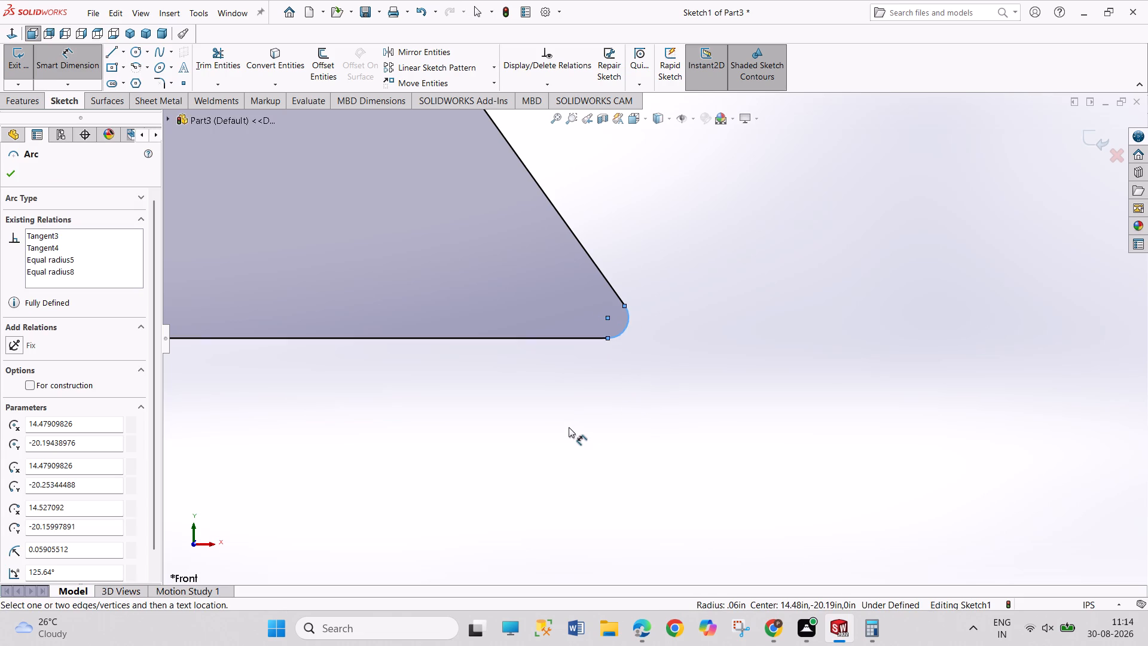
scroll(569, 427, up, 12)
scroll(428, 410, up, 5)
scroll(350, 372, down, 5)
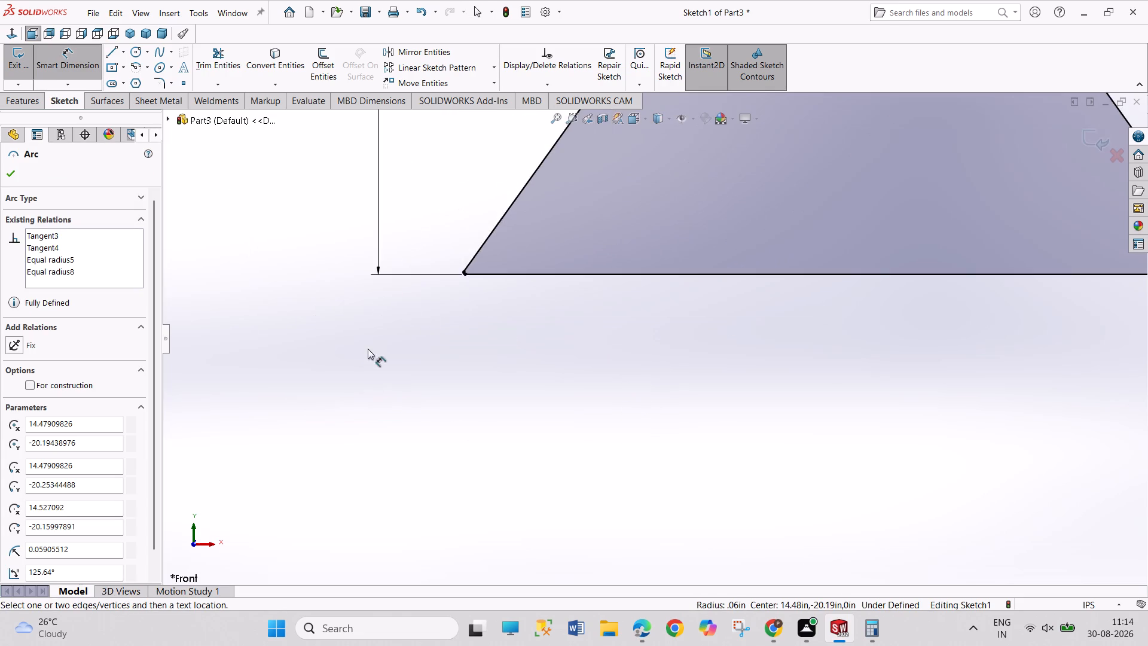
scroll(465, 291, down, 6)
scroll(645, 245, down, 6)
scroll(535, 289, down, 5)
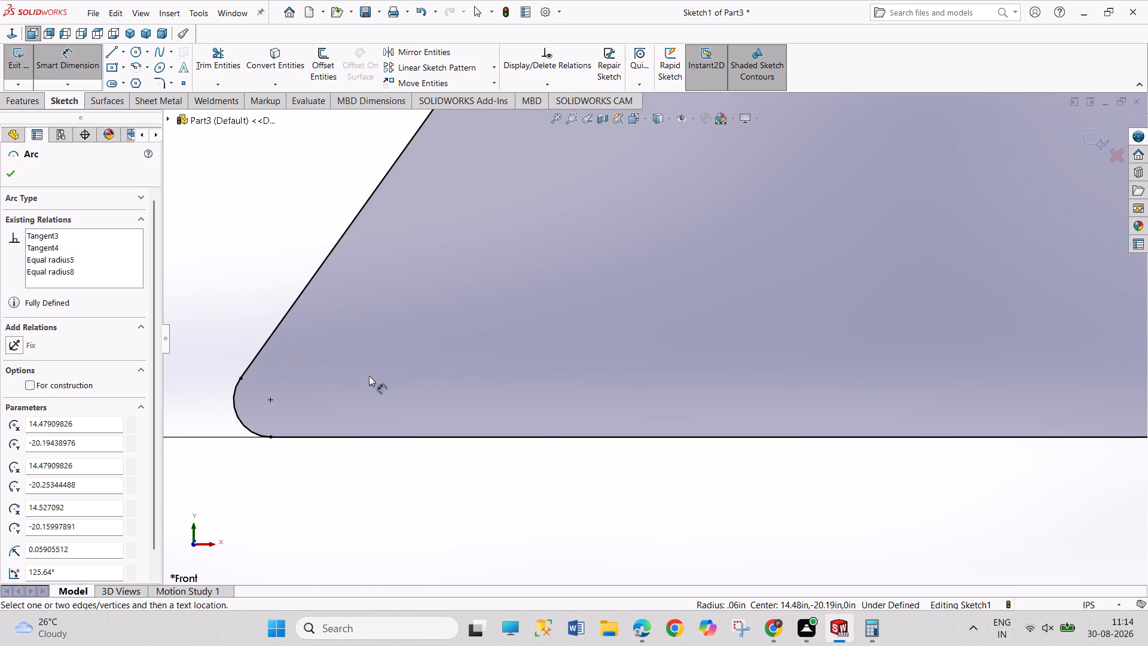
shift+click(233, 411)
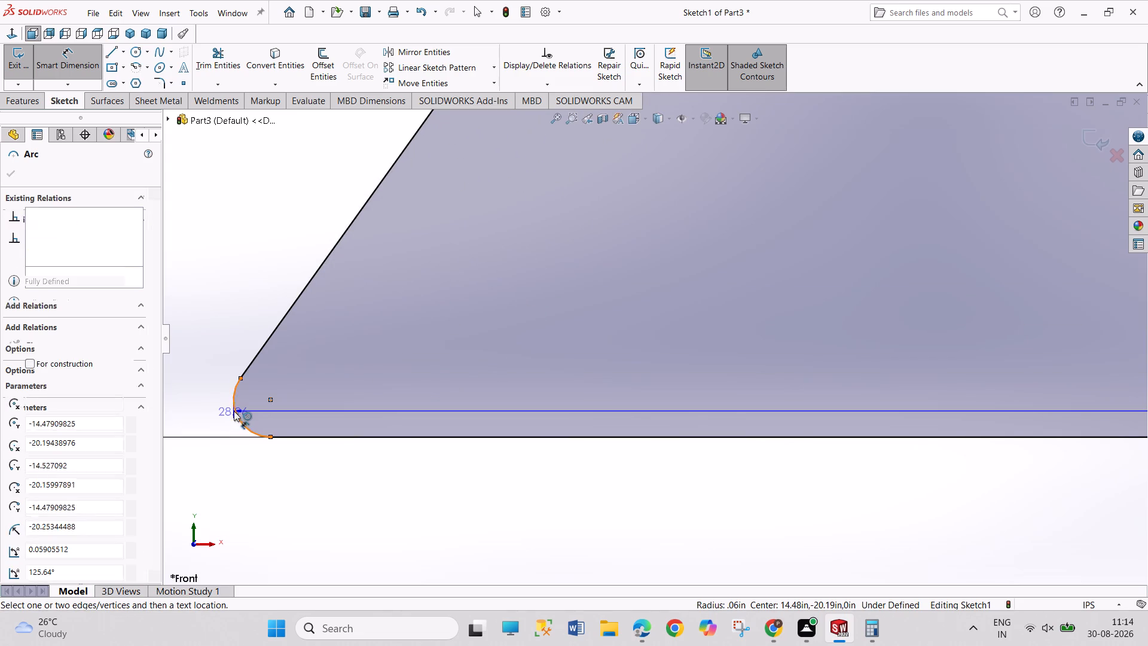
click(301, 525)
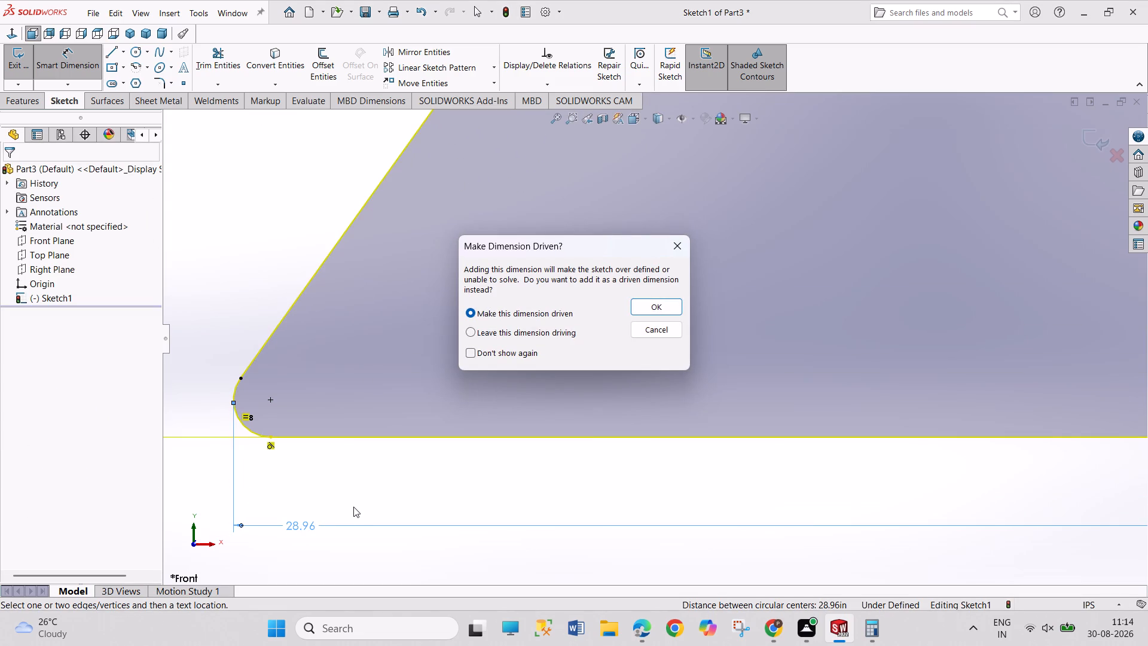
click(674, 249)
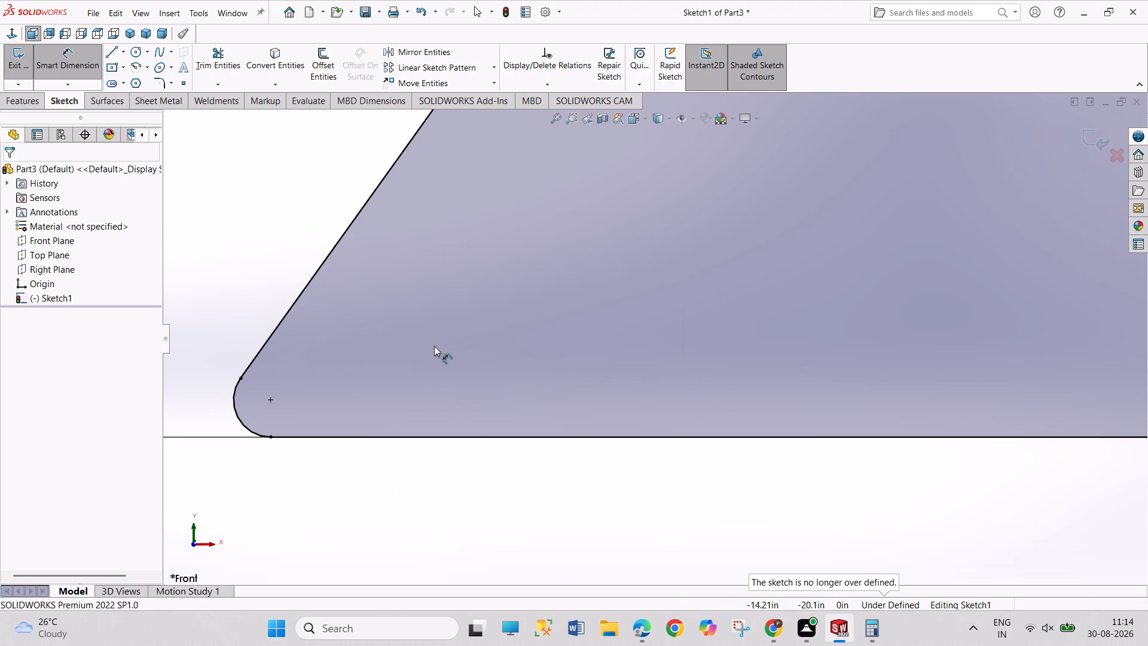
Discard the sketch edits and close the end plate part without saving.
click(1119, 157)
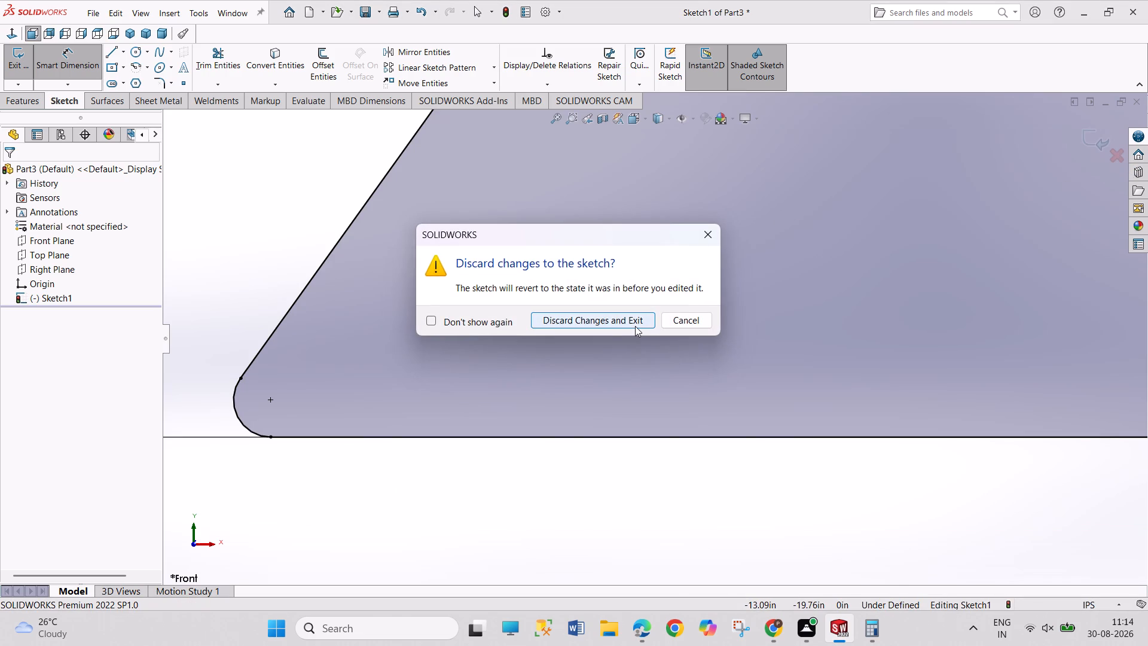
click(635, 326)
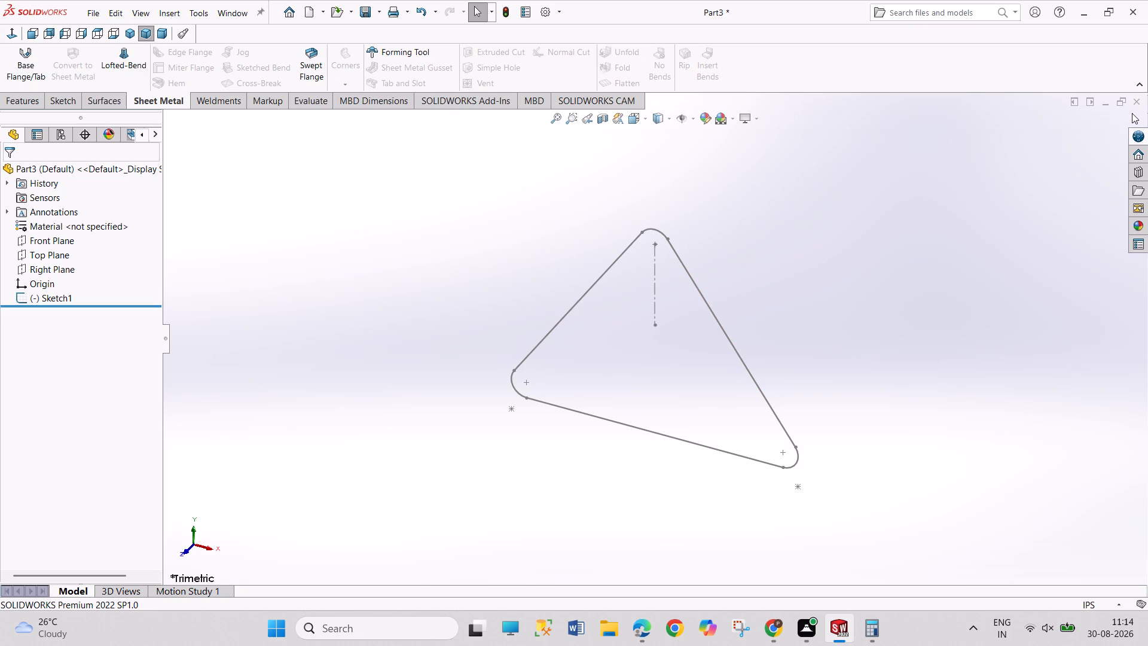
click(1132, 108)
click(562, 343)
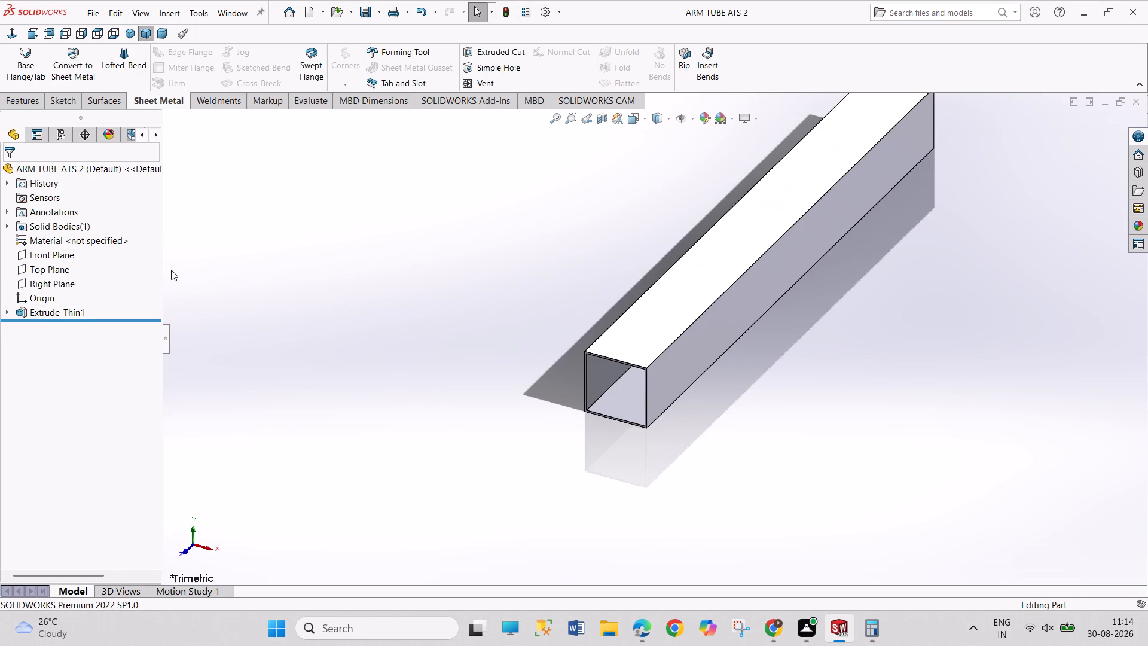
Create a new blank part document.
key(ctrl+n)
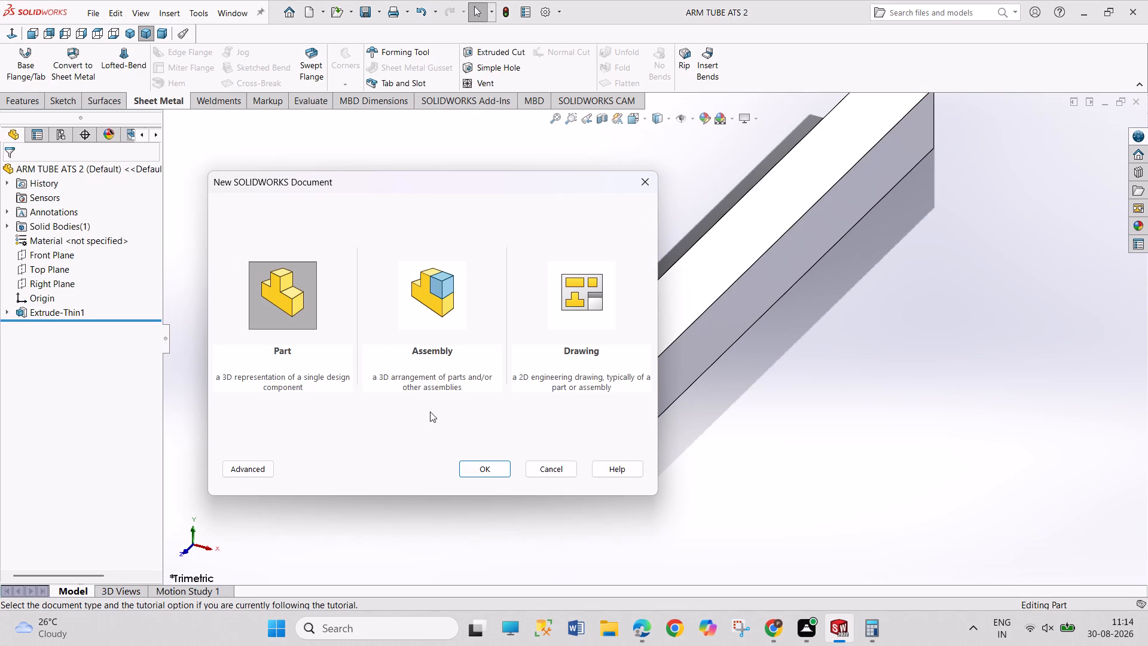
click(482, 467)
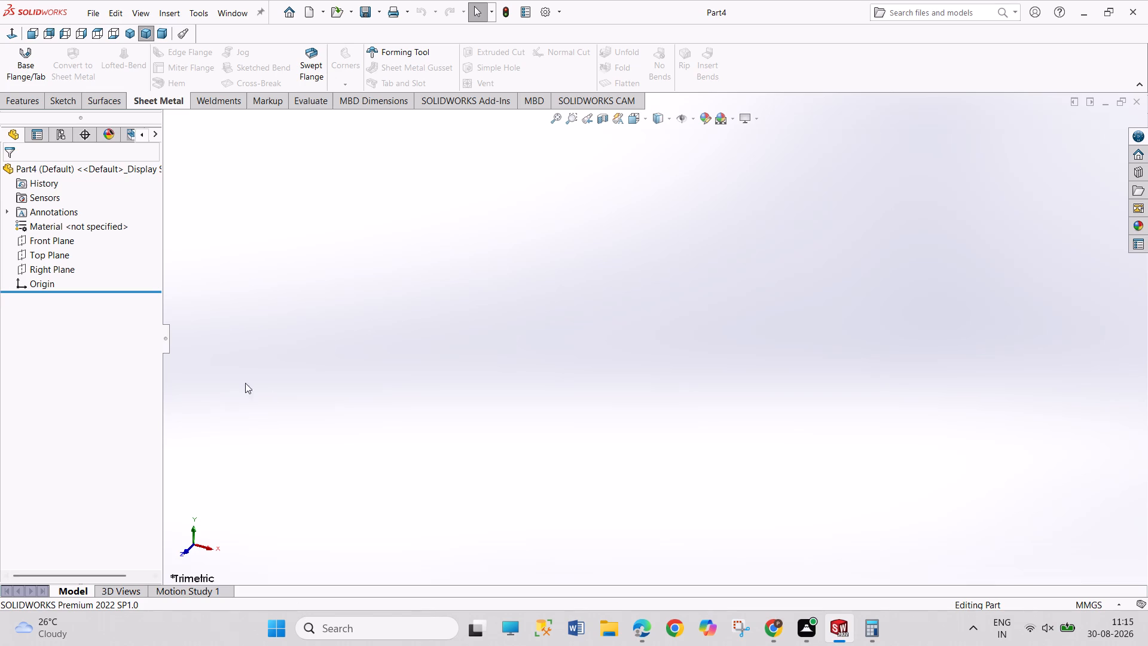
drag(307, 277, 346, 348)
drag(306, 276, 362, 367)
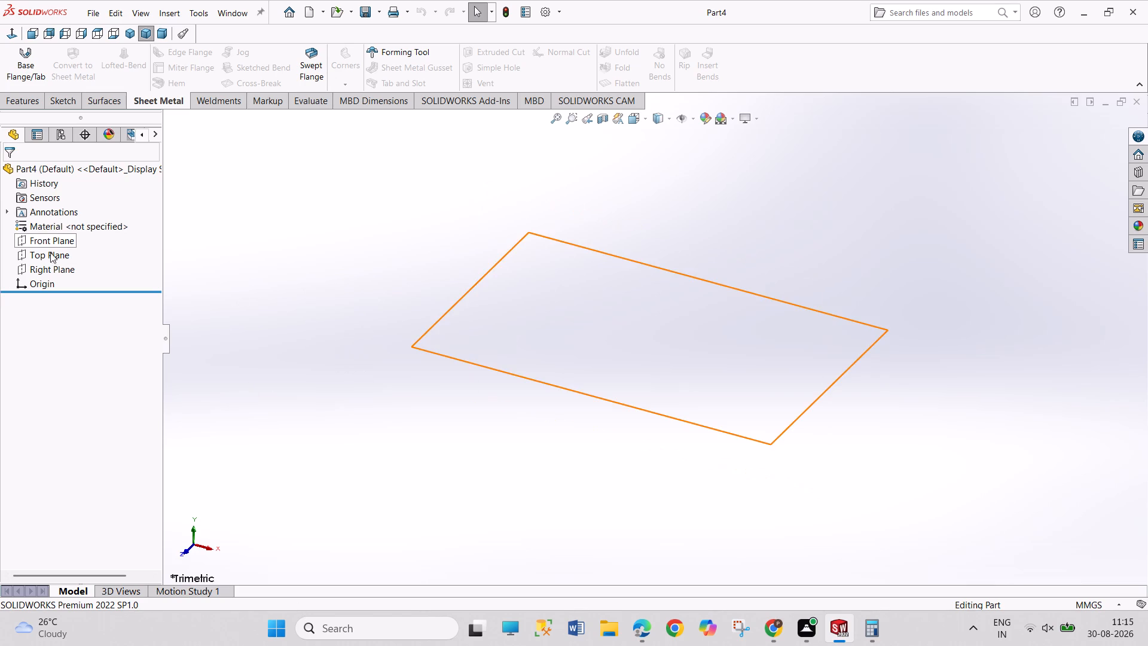
On the Front Plane, sketch a downward-pointing triangle with a horizontal top edge about 107 mm long through the origin and sides about 117 and 109 mm.
click(49, 240)
click(60, 222)
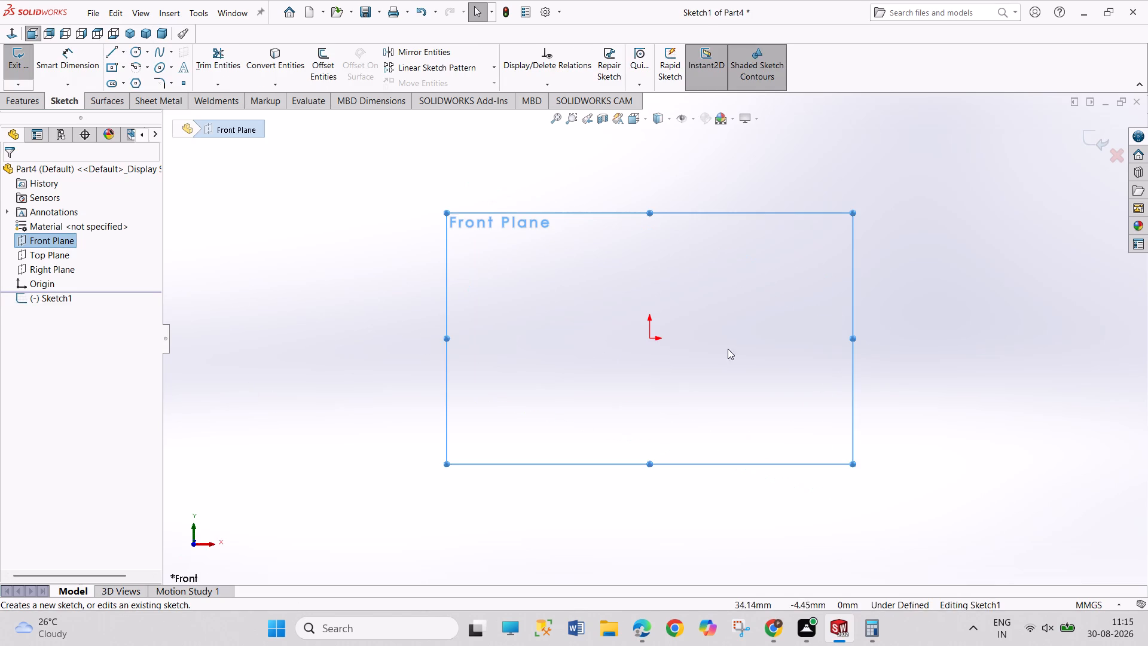
drag(808, 309, 852, 388)
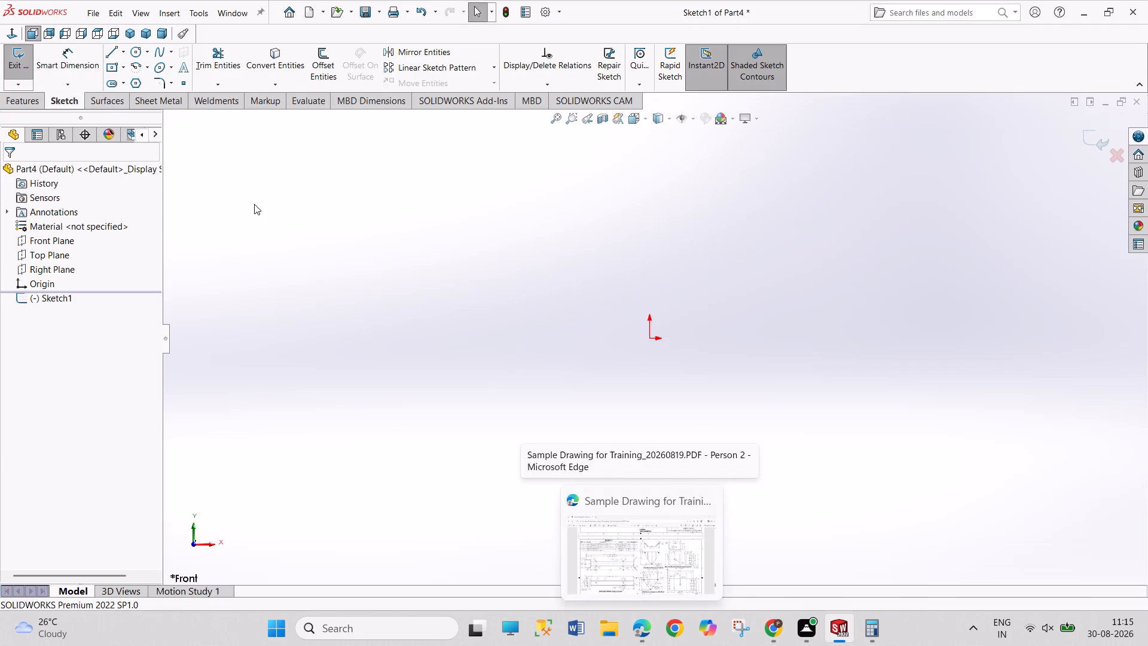
click(114, 53)
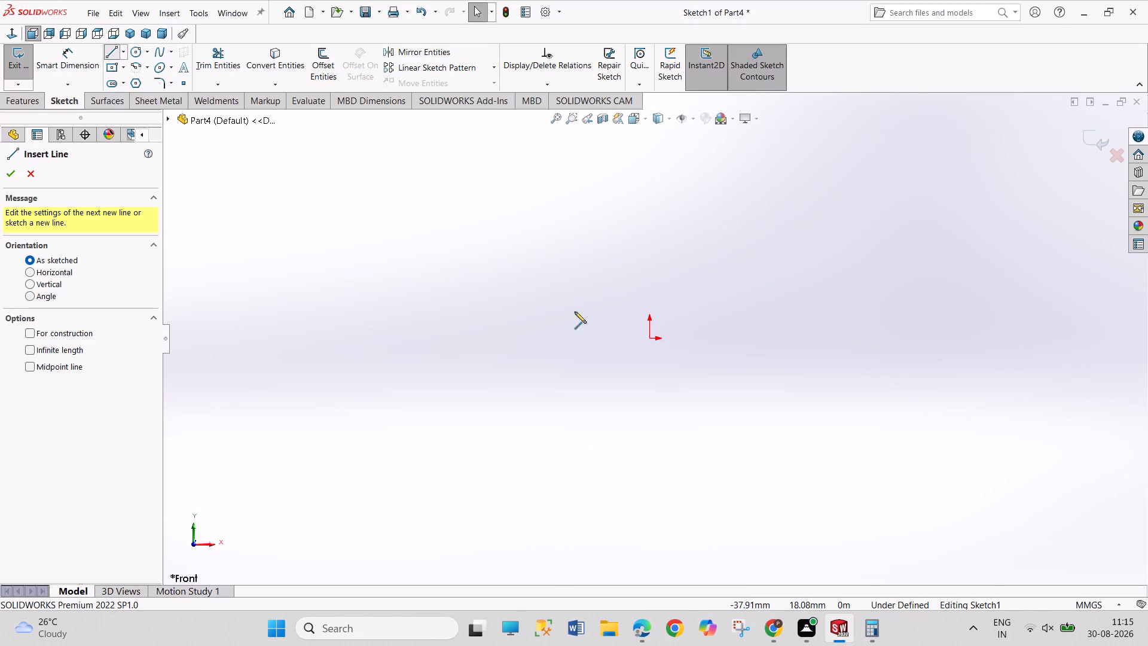
click(542, 338)
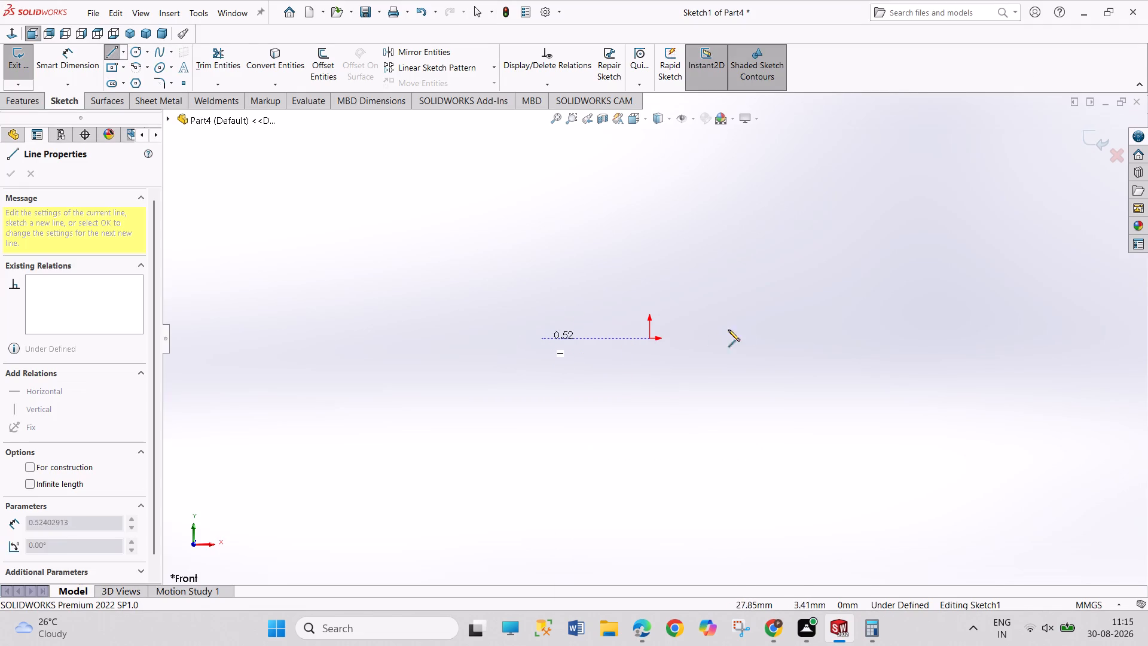
click(786, 336)
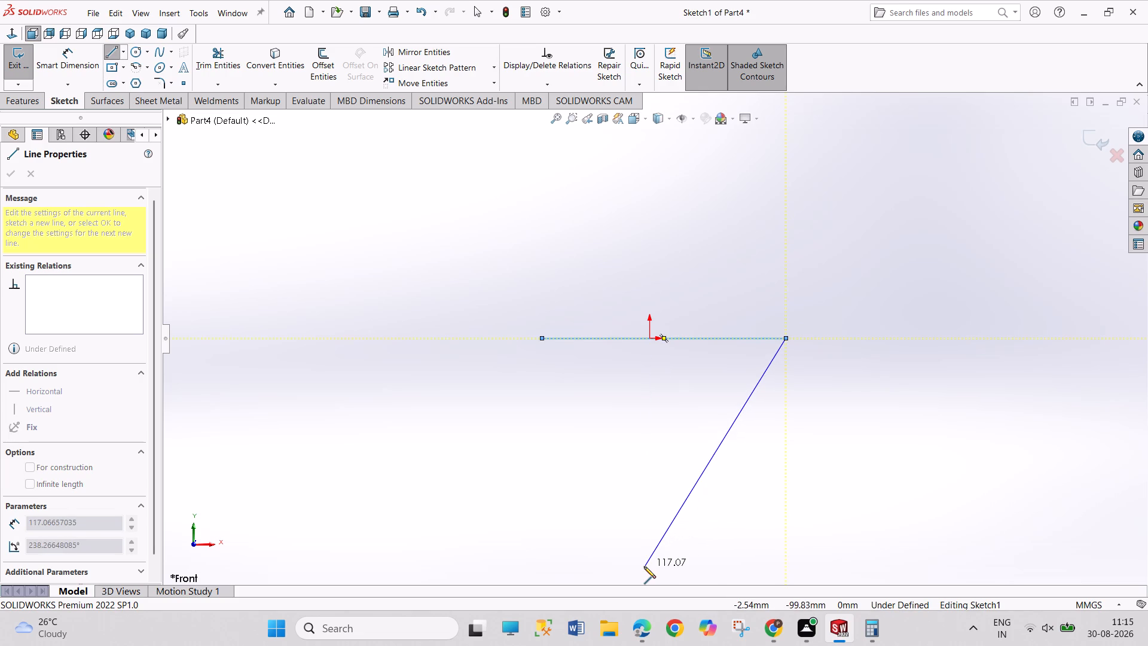
click(644, 566)
click(543, 339)
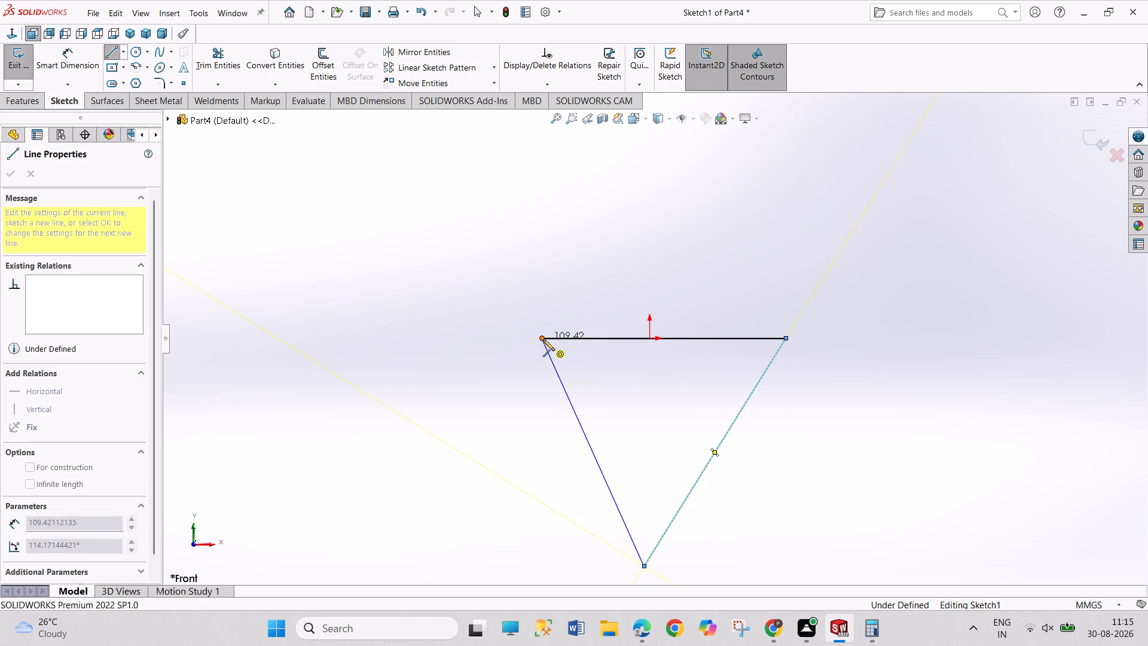
right_click(545, 292)
click(558, 300)
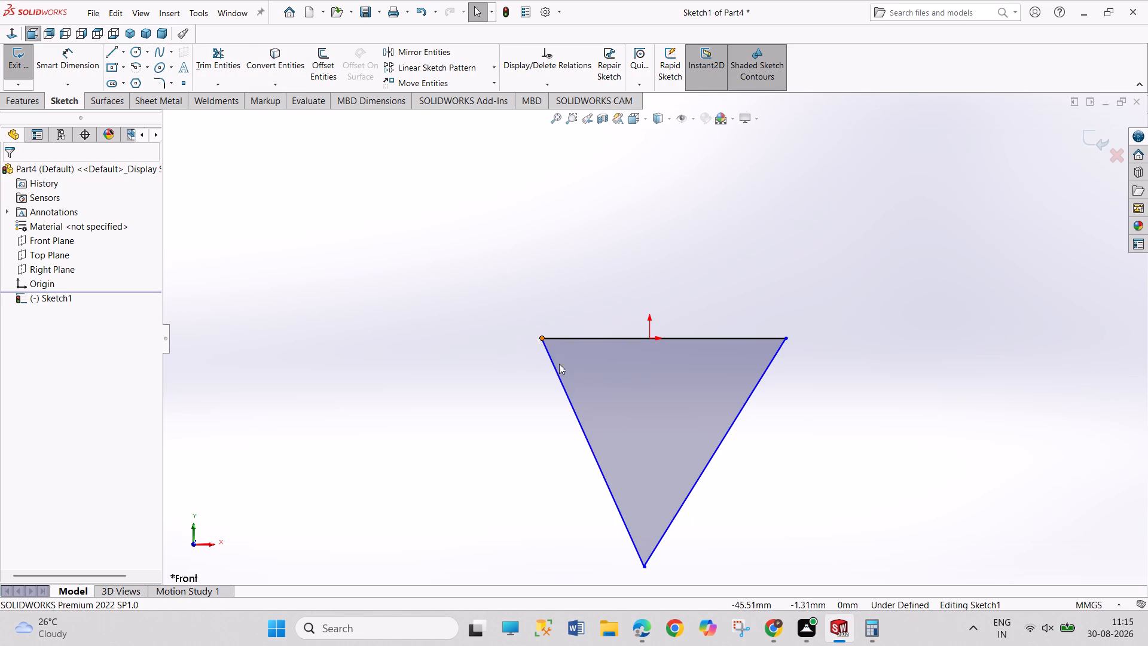
Sketch a vertical centerline through the origin, crossing the triangle's top edge.
click(123, 47)
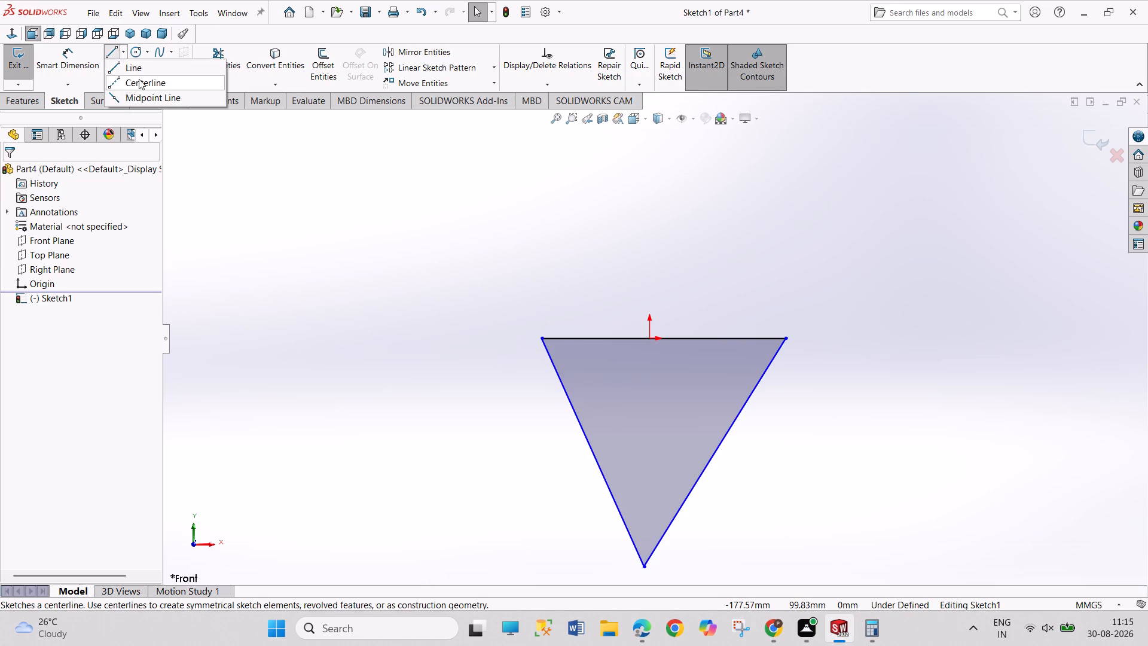
click(139, 79)
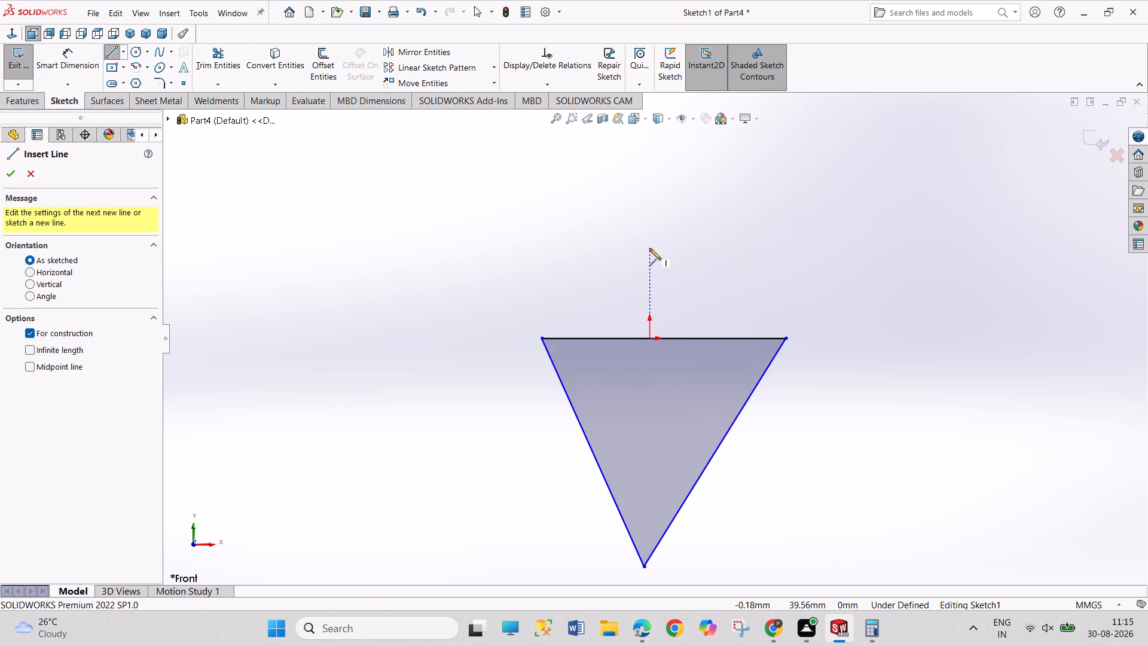
click(650, 248)
click(650, 401)
right_click(701, 269)
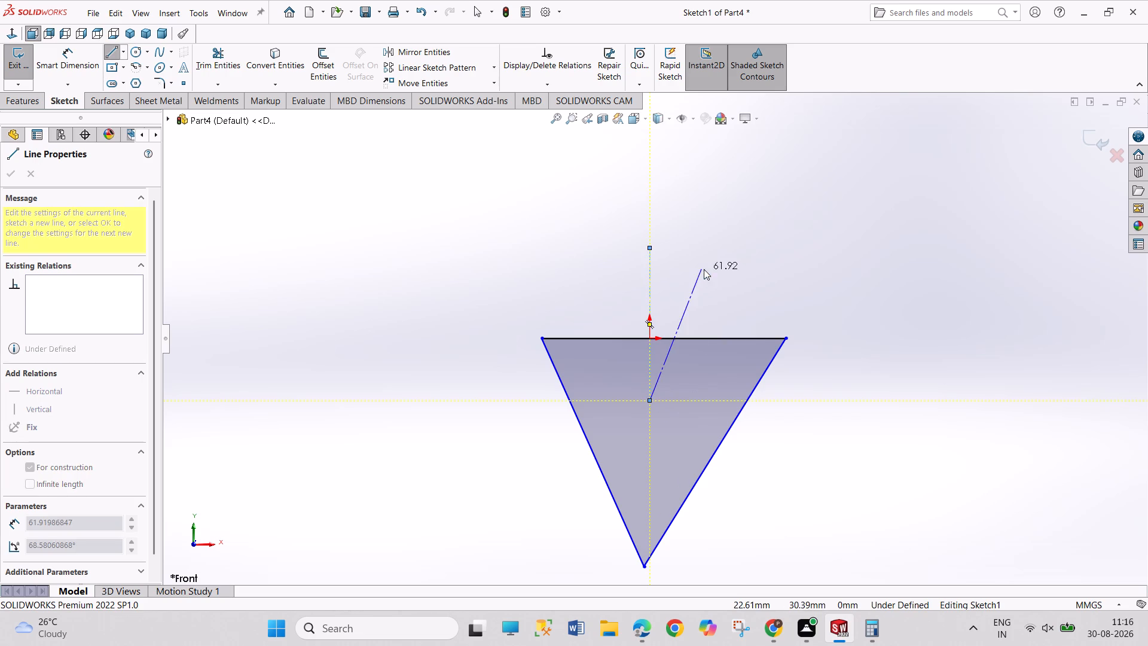
click(722, 279)
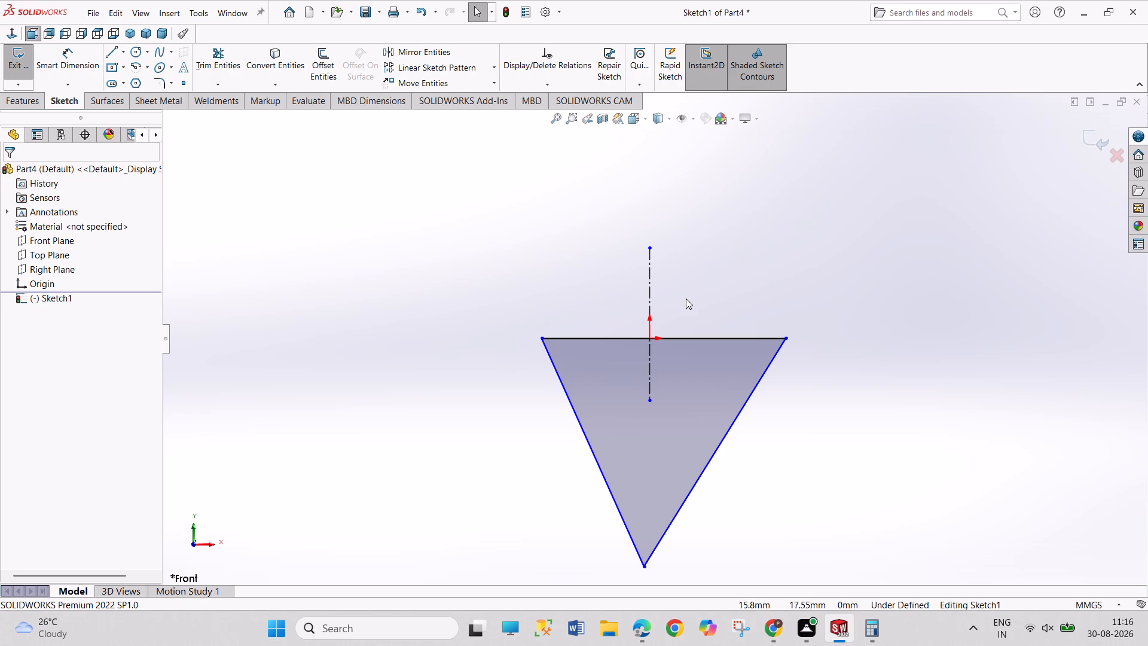
Make the triangle's two slanted sides symmetric about the vertical centerline.
click(588, 440)
ctrl+click(726, 433)
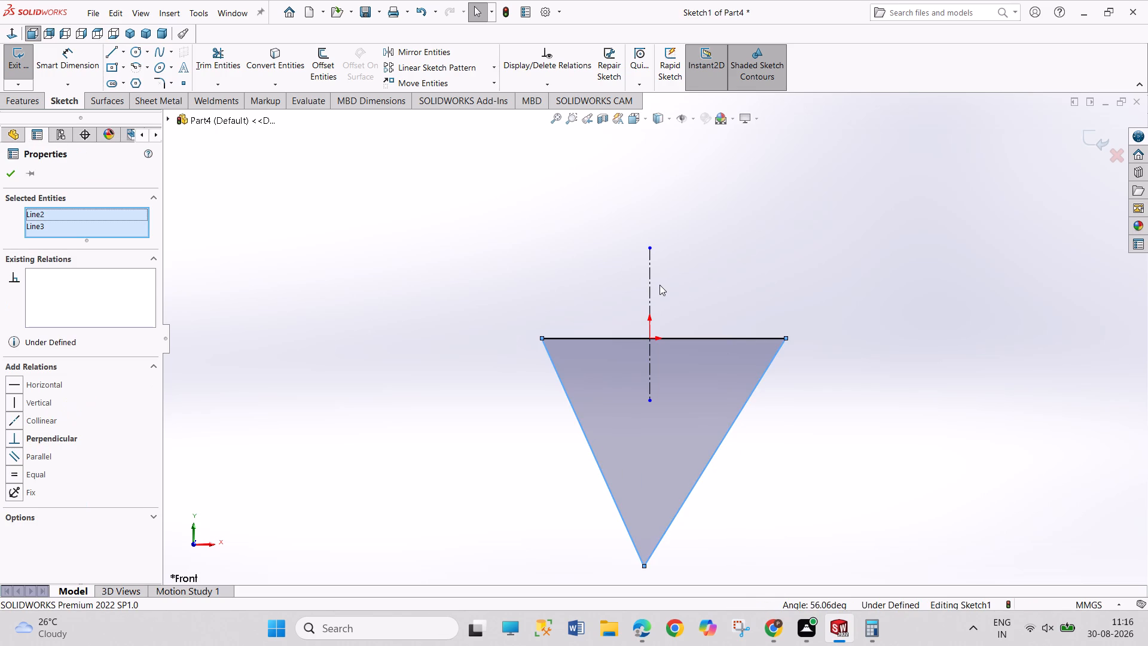
ctrl+click(650, 288)
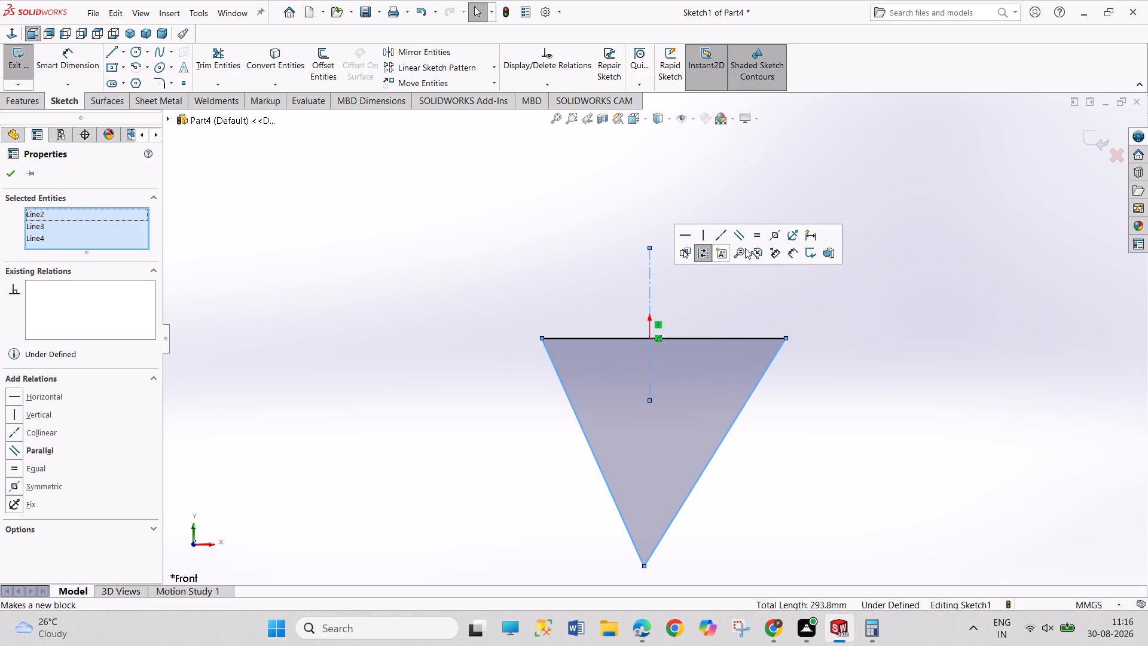
click(776, 237)
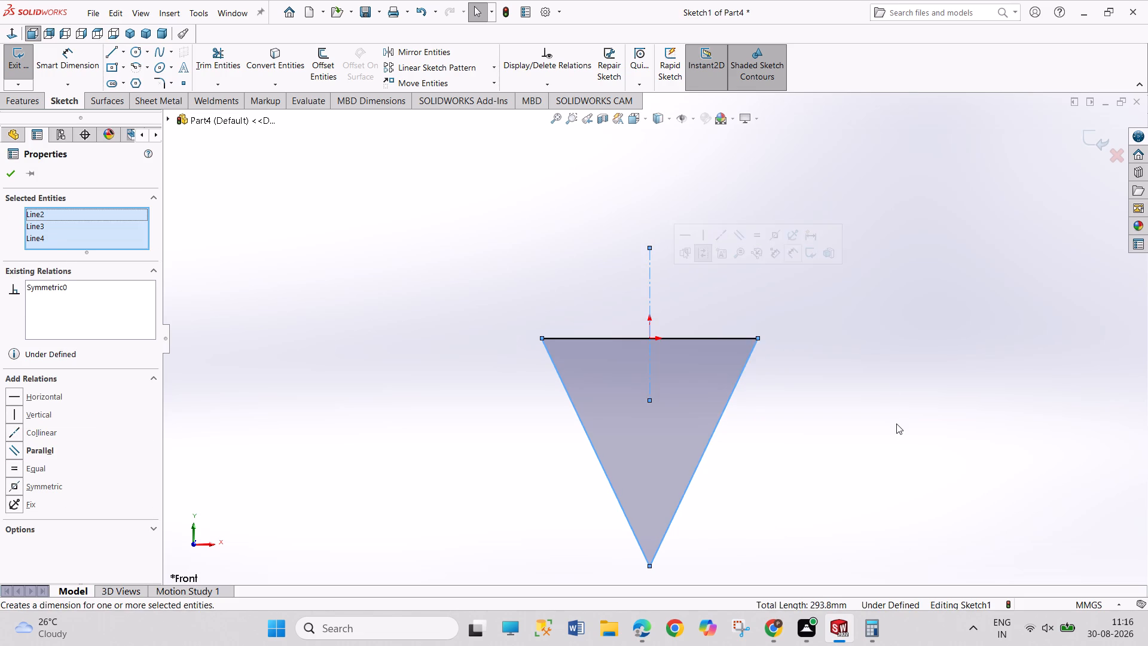
drag(896, 423, 911, 459)
Dimension the angle between the triangle's two slanted sides and consult the arm end plate (aep2-01) flat detail in the PDF drawing.
right_drag(853, 487, 833, 280)
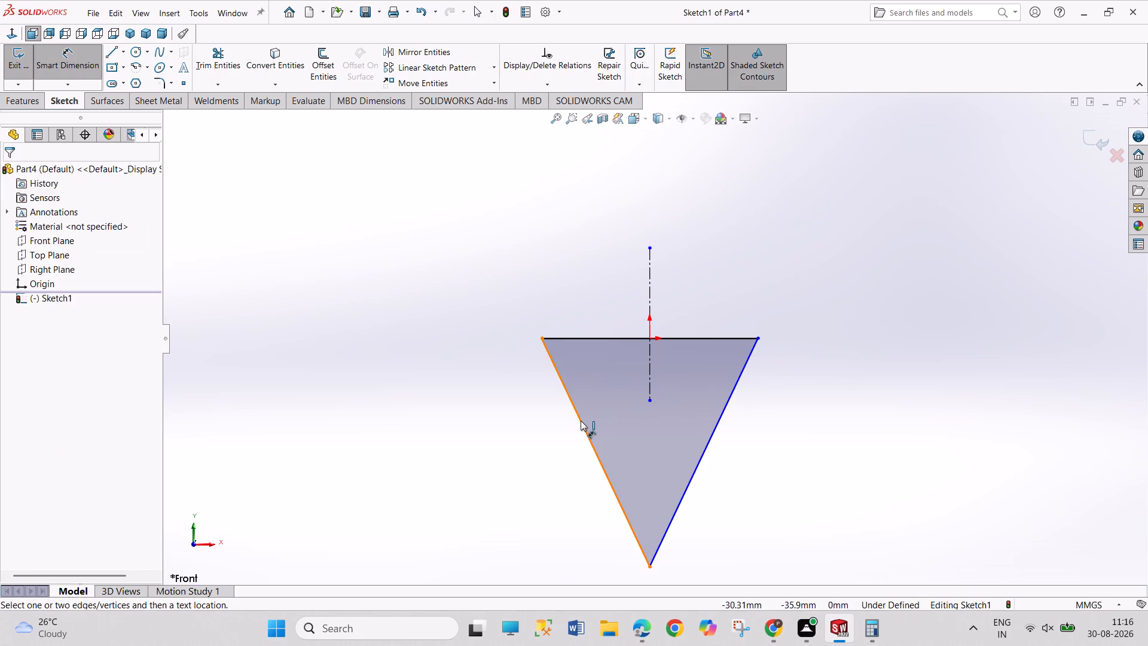
click(584, 420)
click(719, 429)
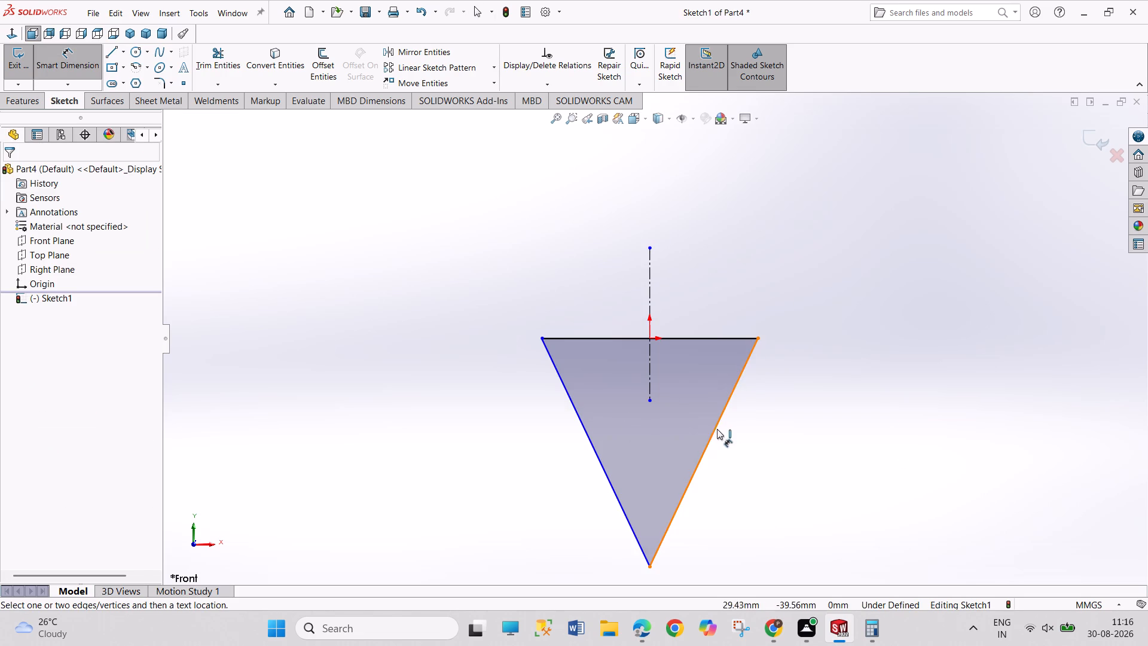
click(713, 428)
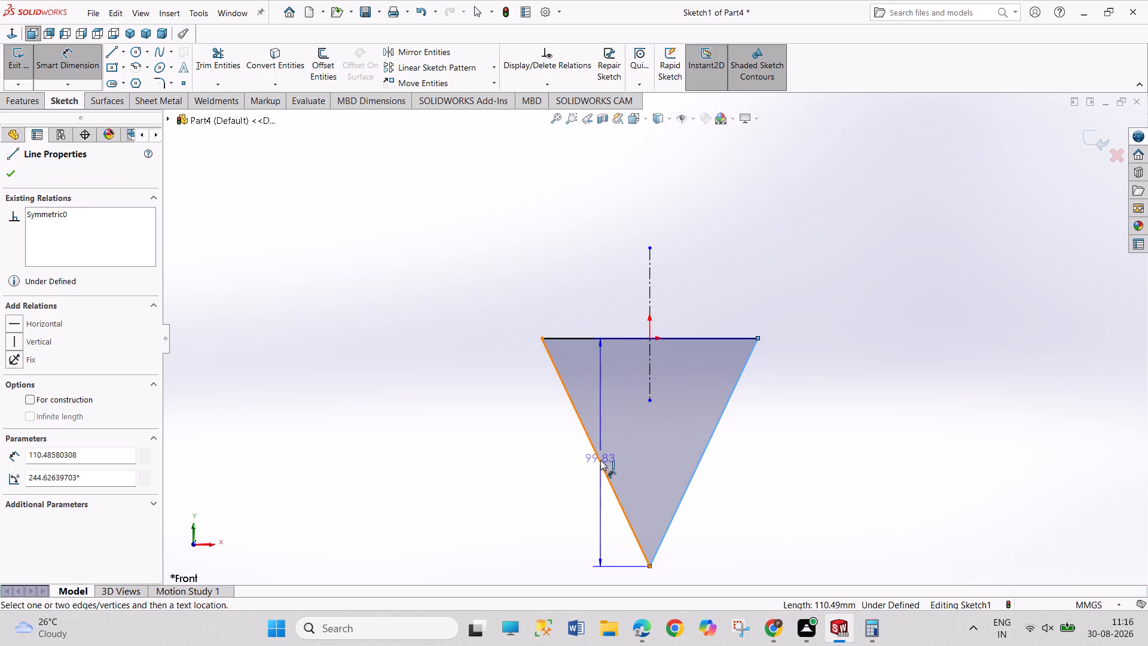
click(600, 461)
click(644, 444)
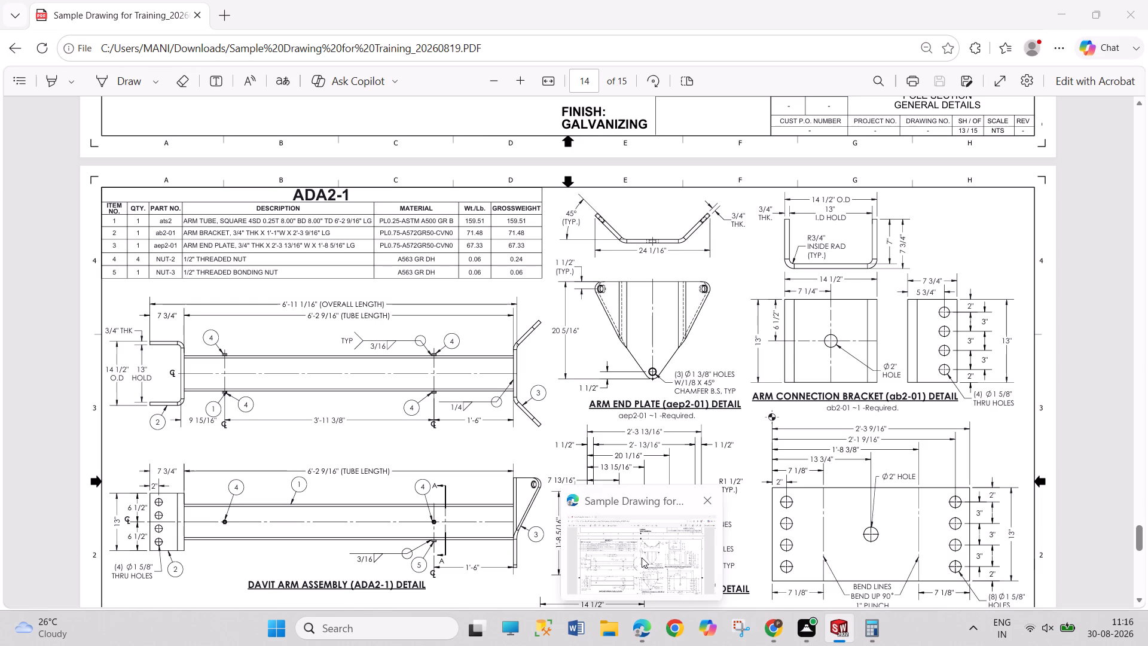
click(631, 540)
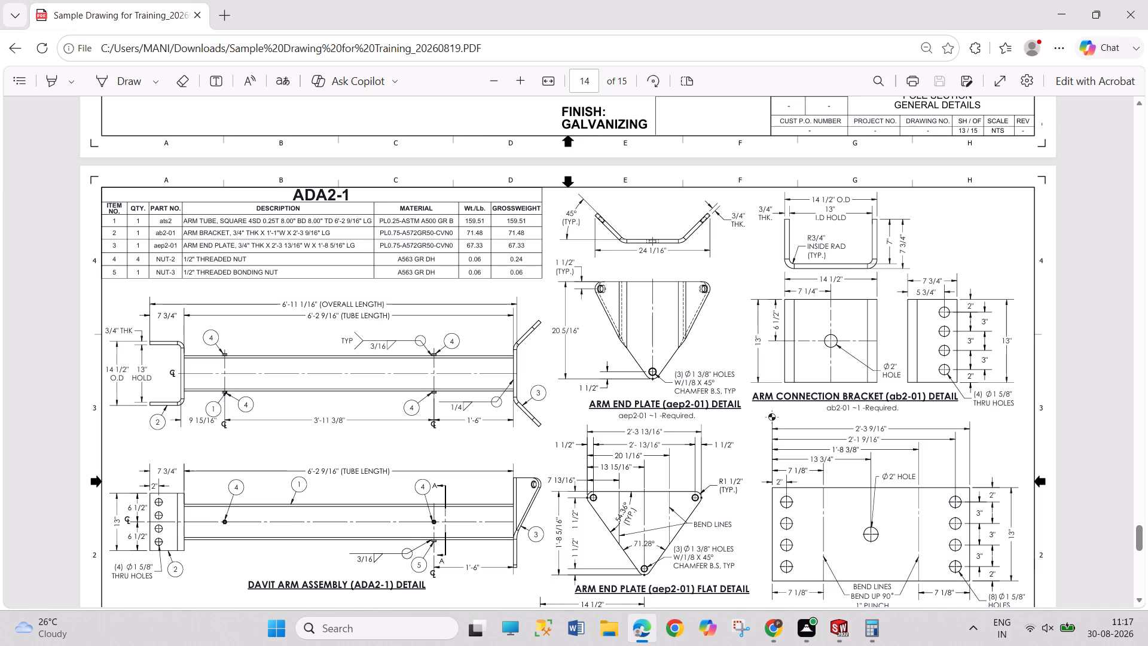
scroll(673, 564, down, 2)
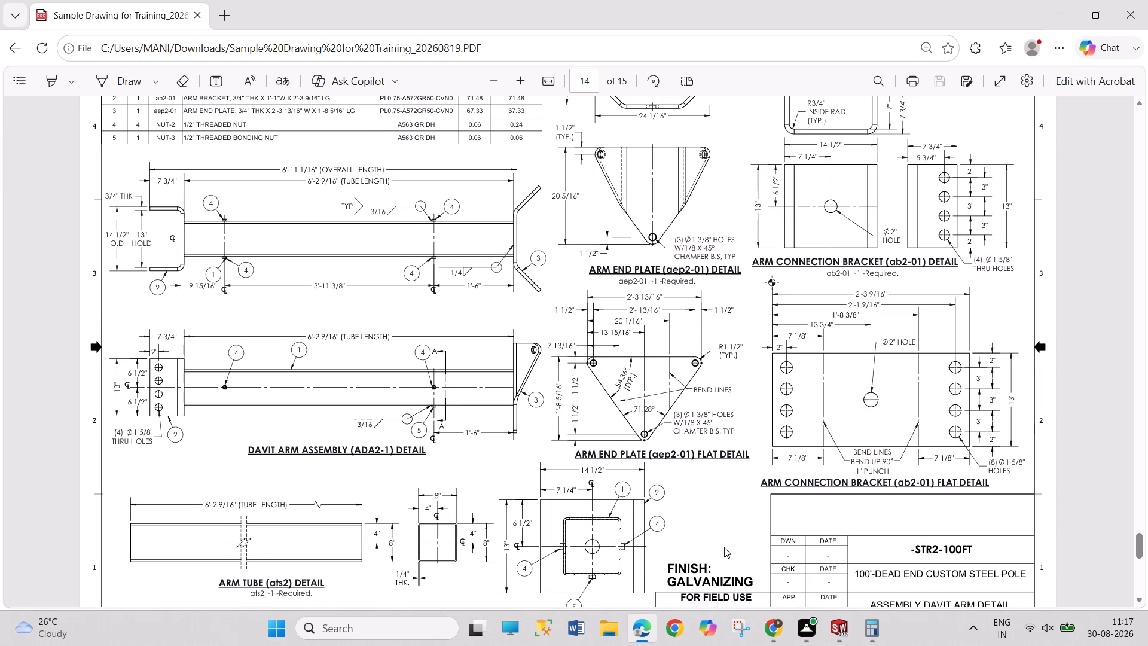
click(842, 630)
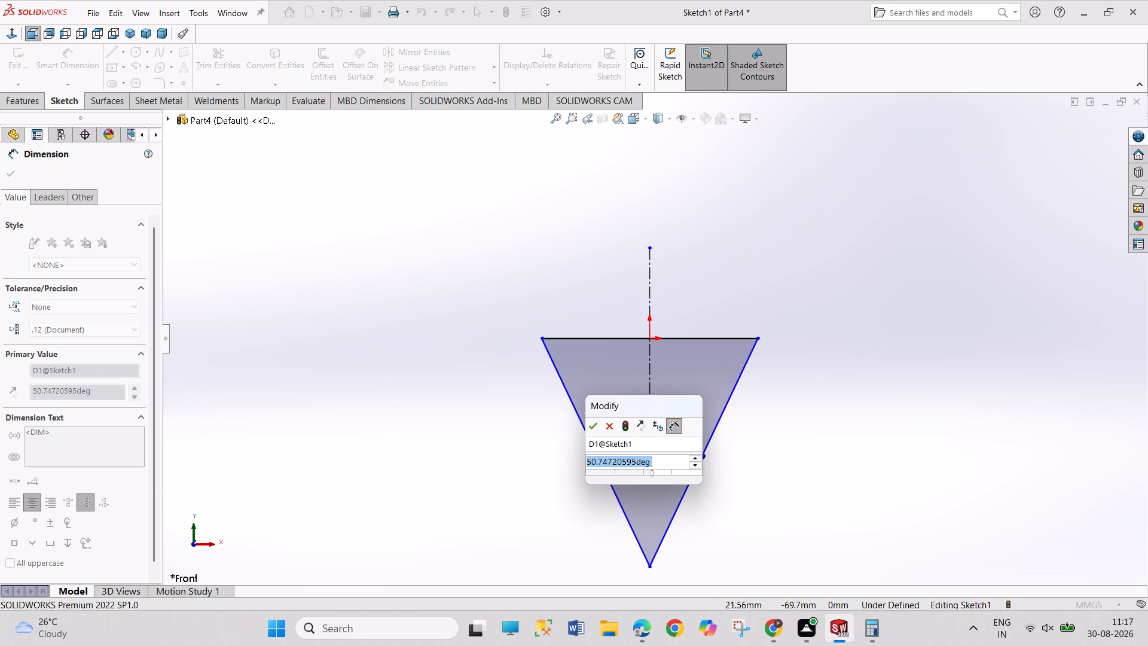
click(611, 423)
Switch the document units to IPS (inch, pound, second).
click(1097, 604)
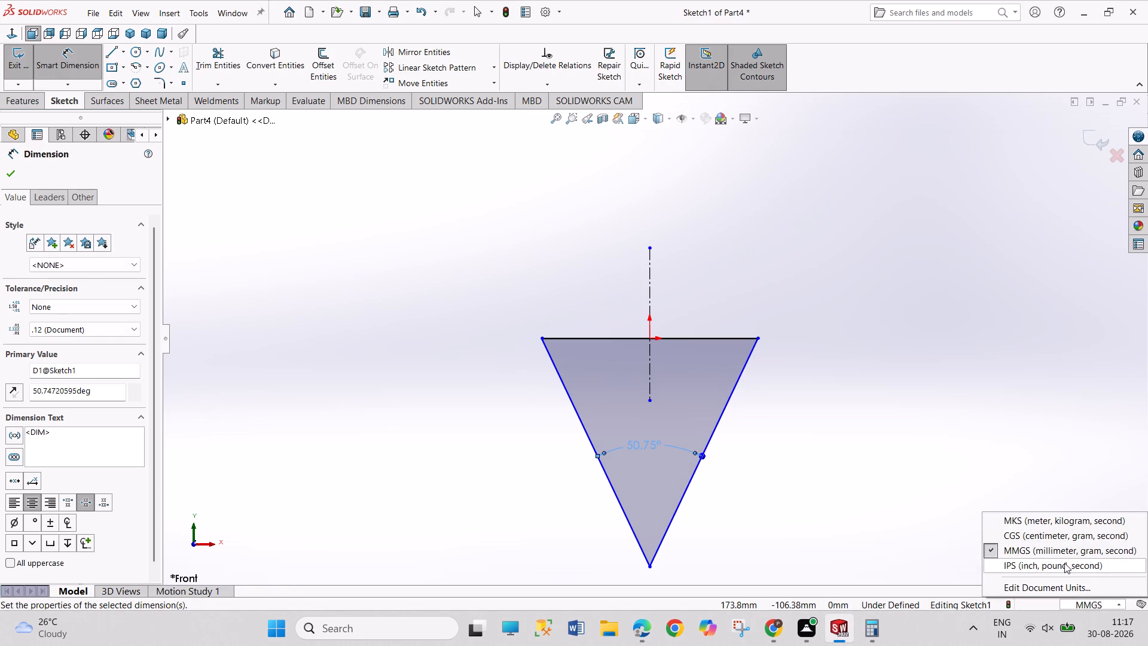
click(1064, 563)
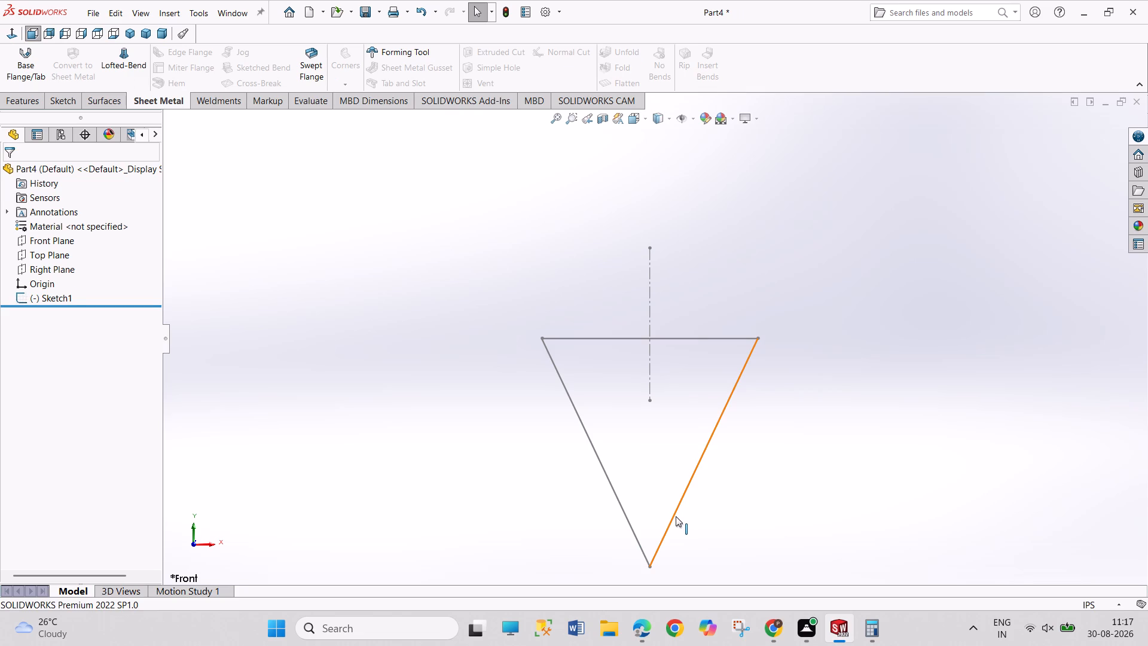
Reopen the triangle sketch for editing and set the apex angle to 71.28°.
right_click(676, 516)
click(687, 395)
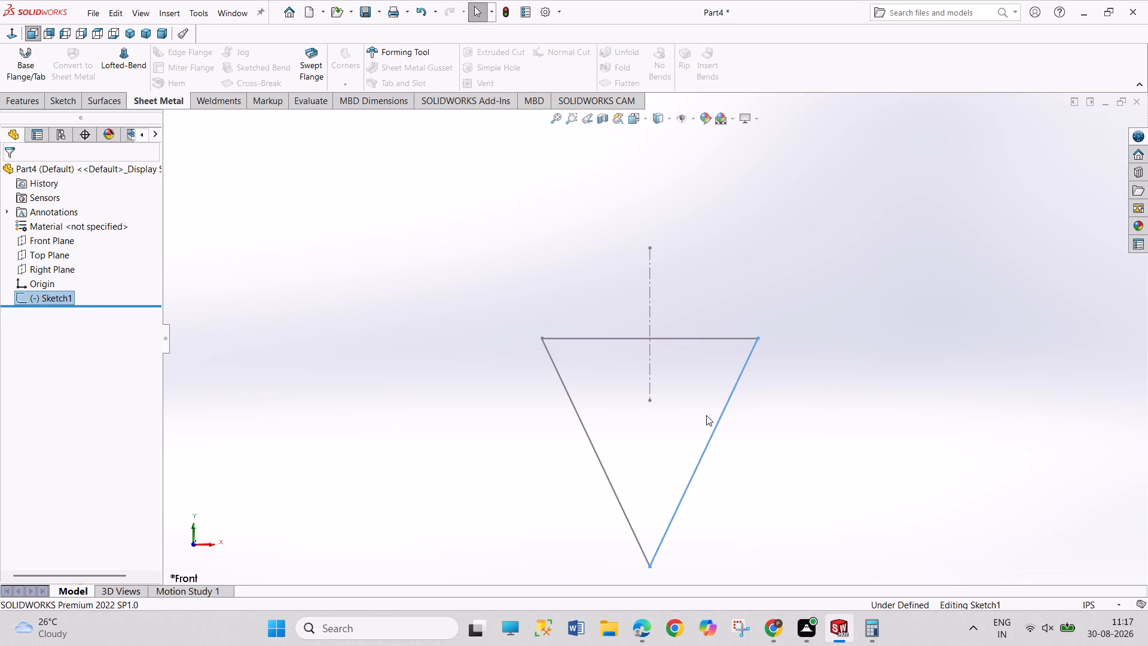
right_drag(782, 490, 784, 461)
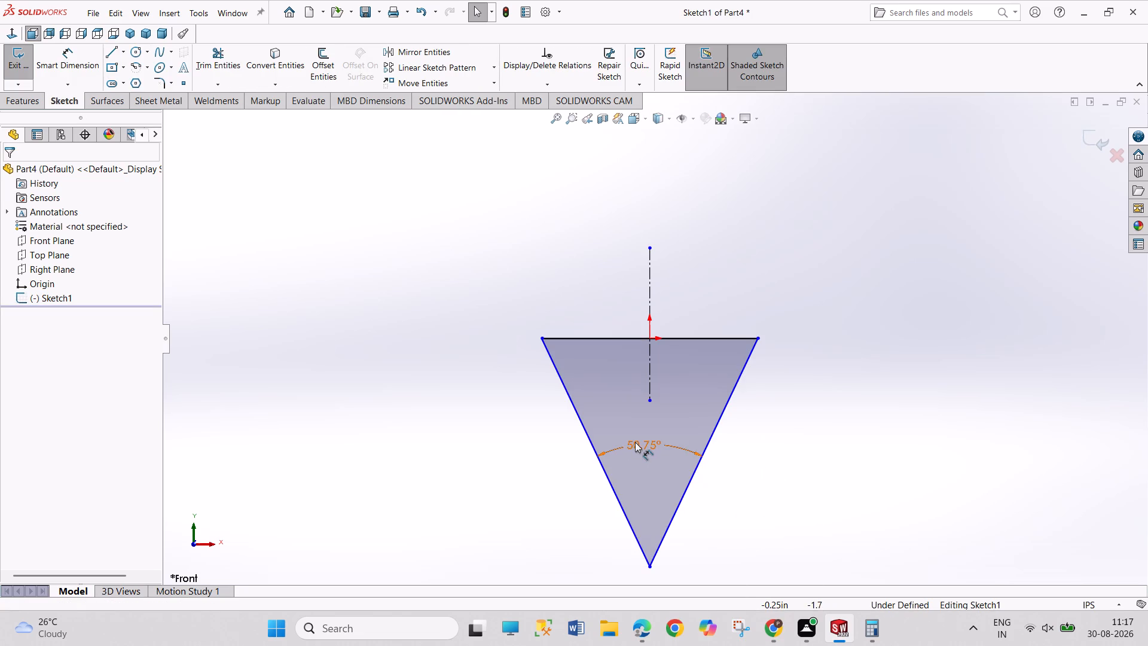
double_click(635, 442)
text(71.28)
key(Return)
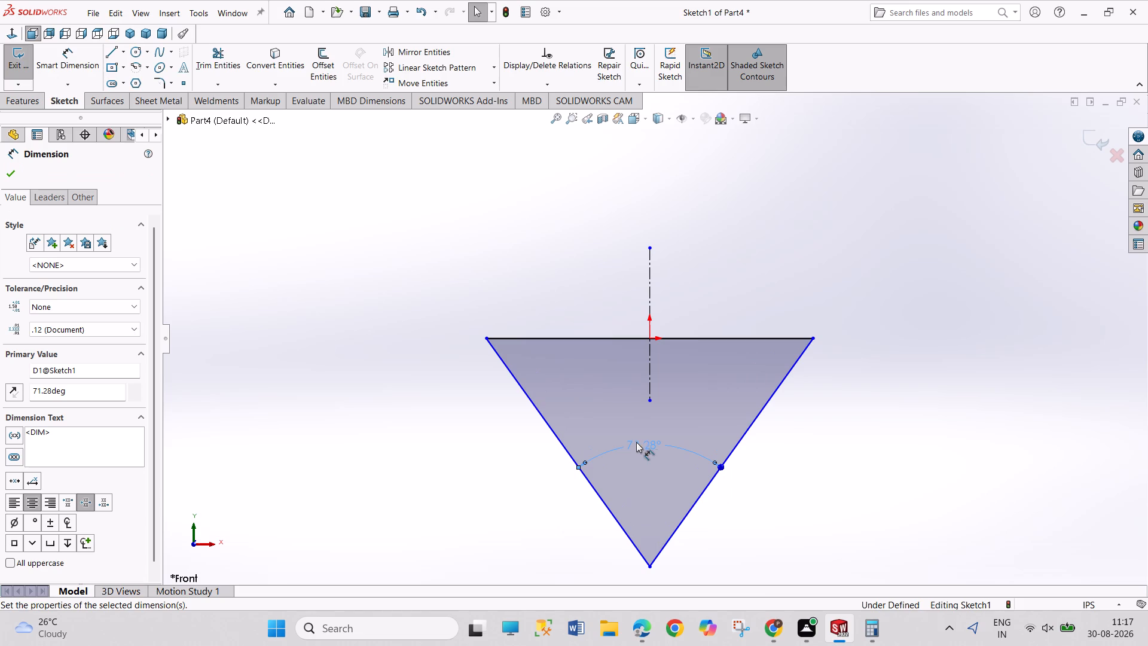
right_click(857, 468)
click(830, 471)
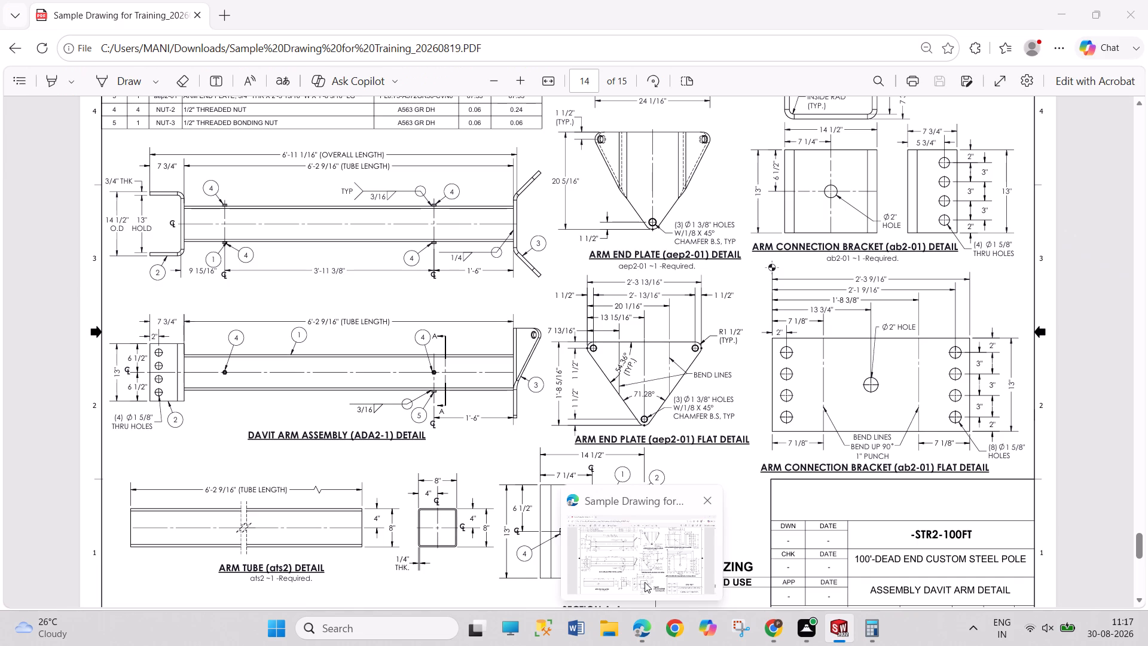
Dimension the triangle's height from the bottom apex to the top edge as 20 5/16 in.
right_drag(851, 473, 855, 346)
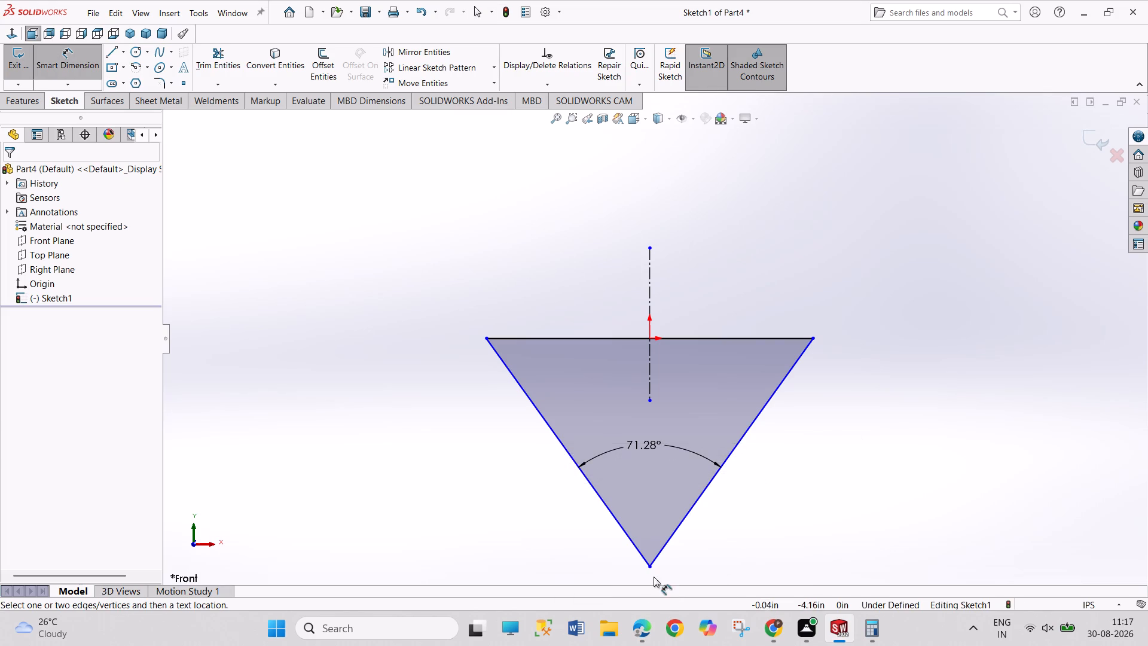
drag(648, 568, 637, 573)
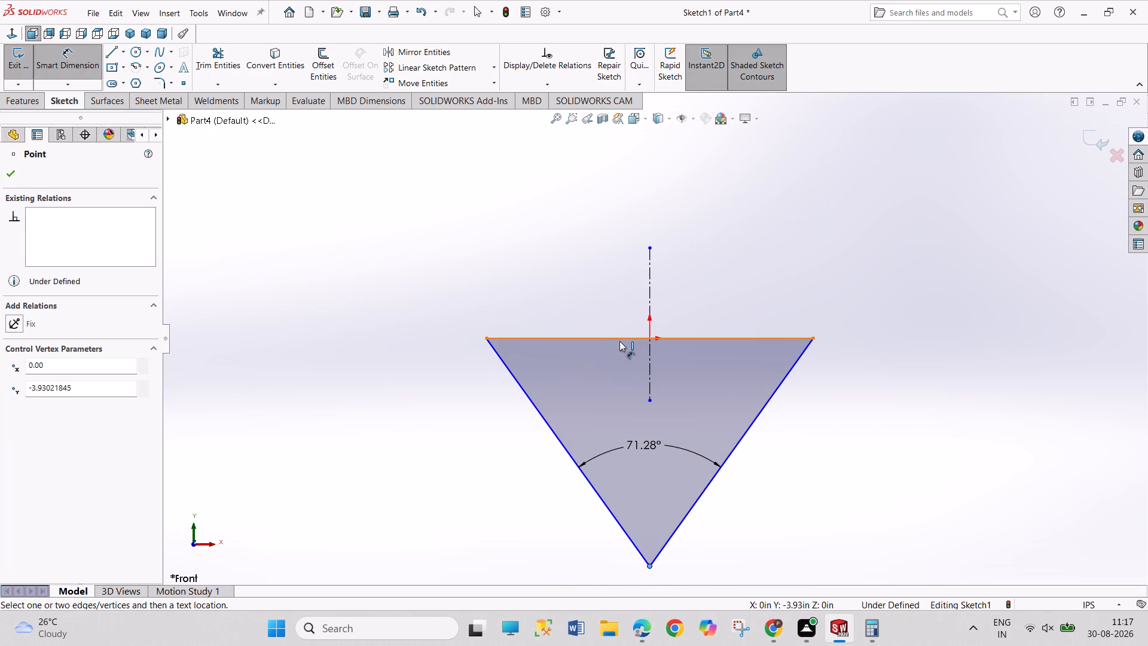
click(620, 342)
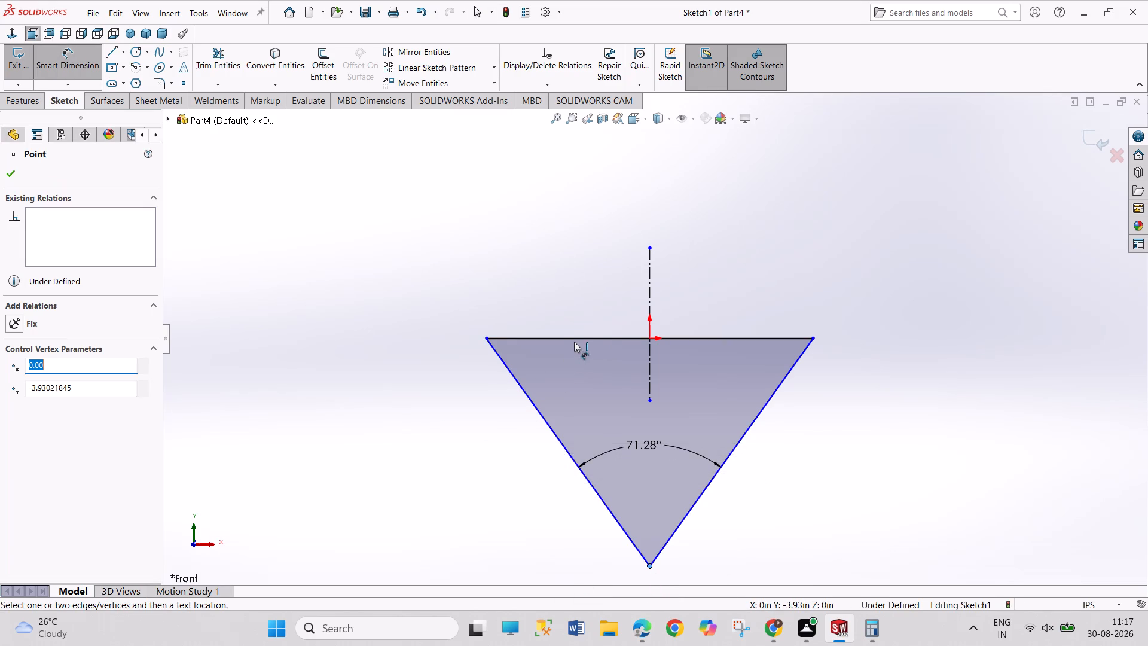
click(578, 337)
click(370, 406)
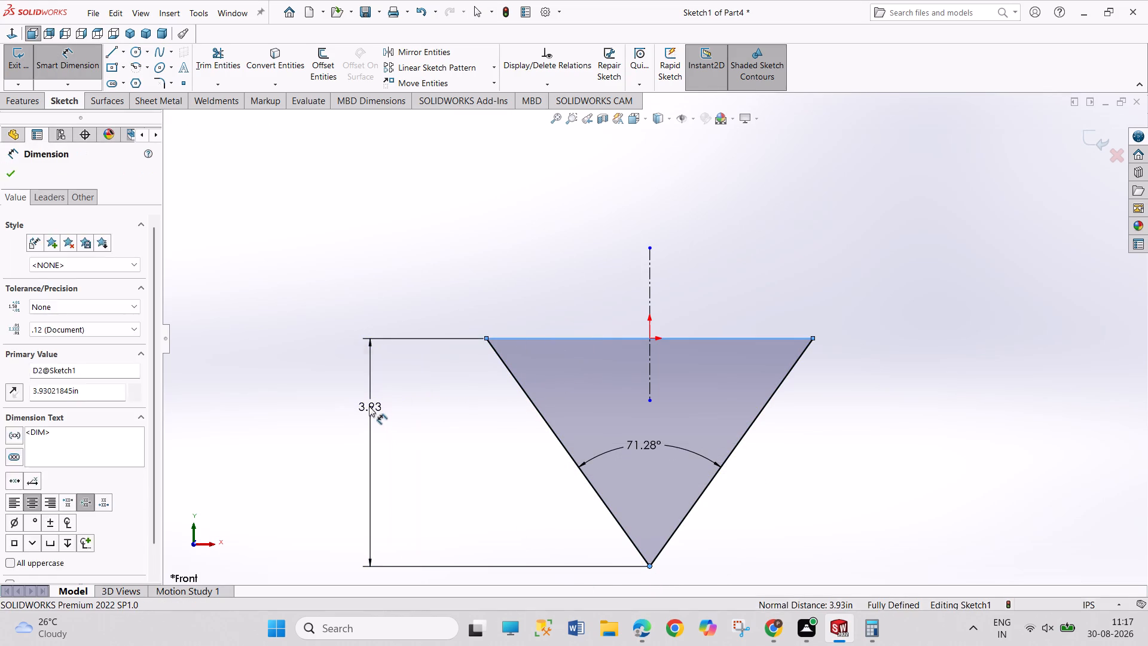
text(20)
key(space)
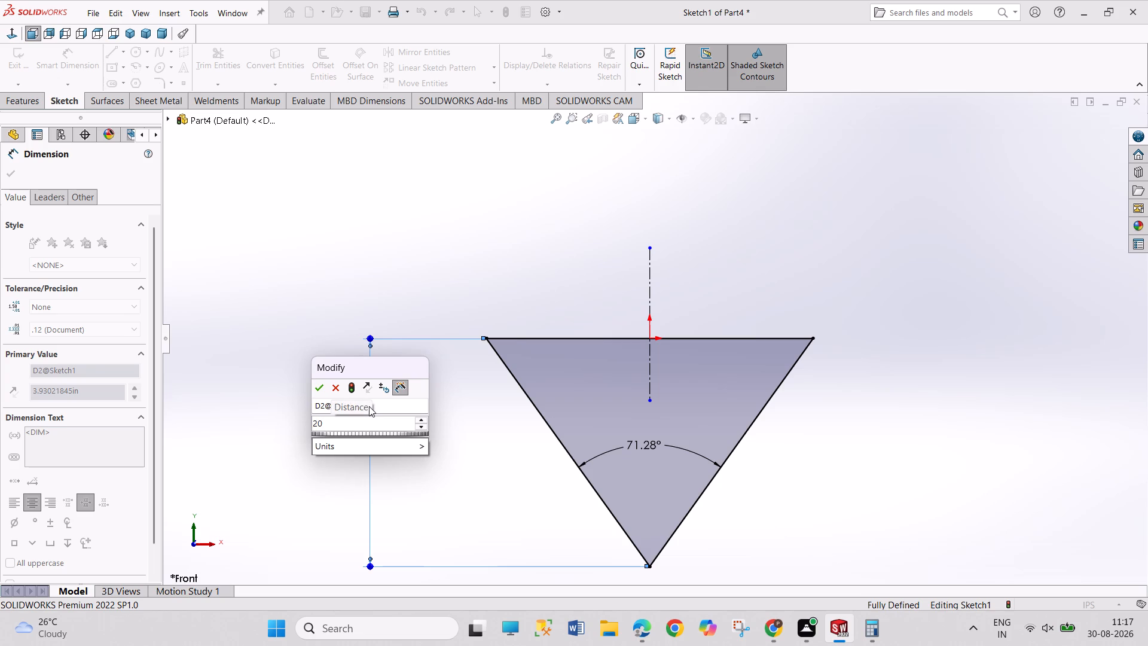
text(5/16)
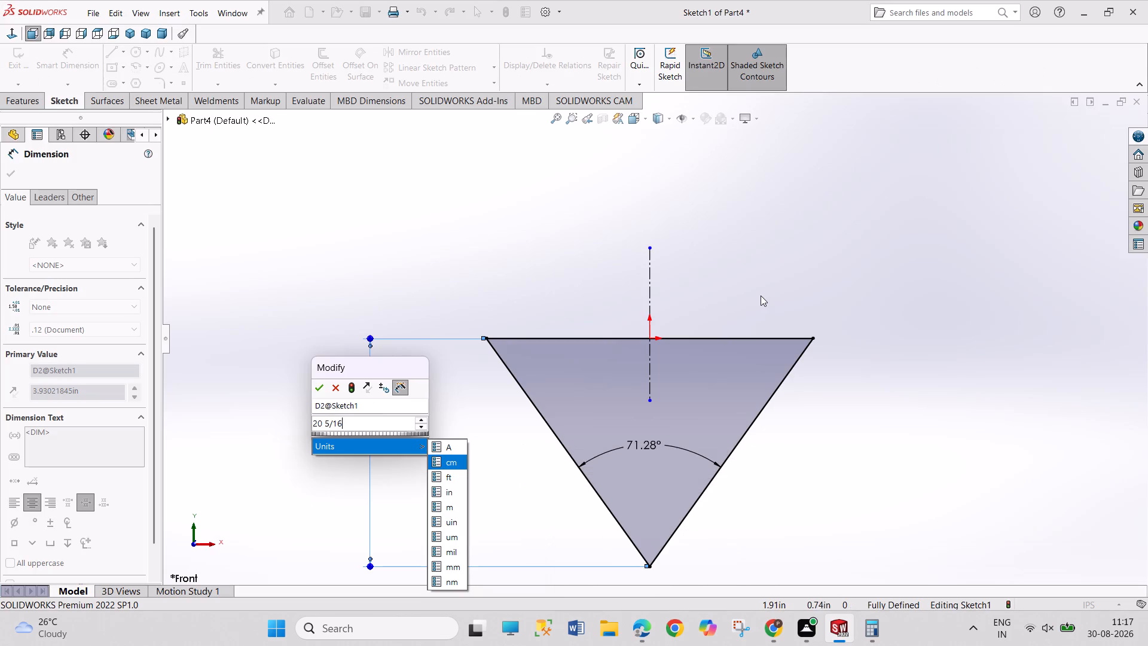
click(451, 493)
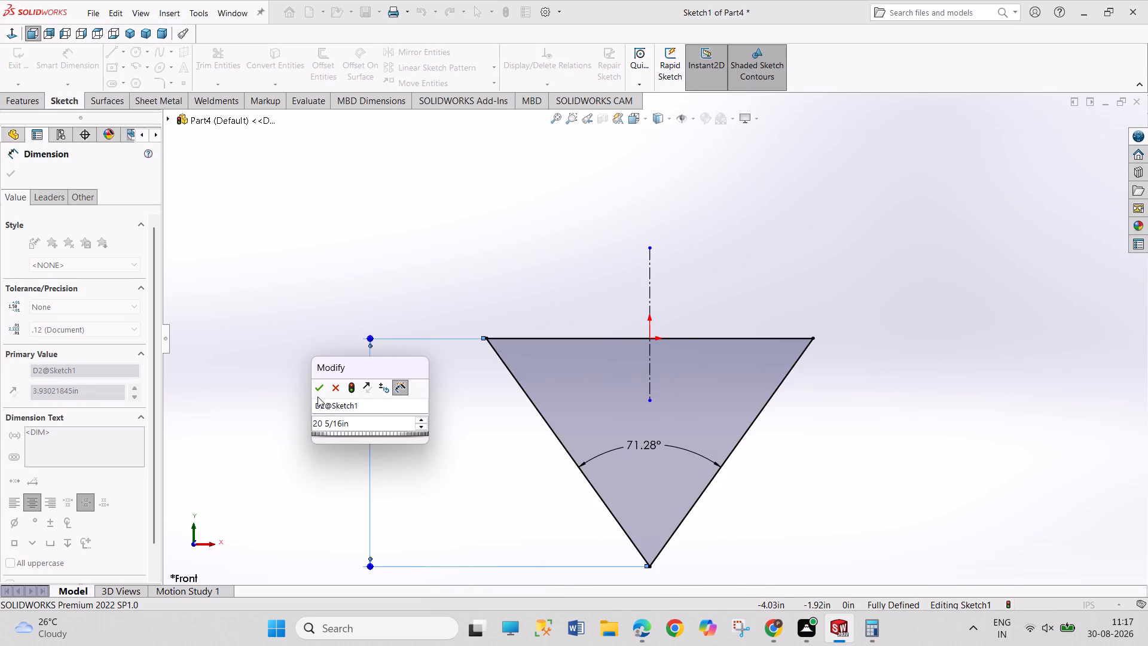
click(317, 392)
scroll(735, 505, down, 4)
scroll(735, 505, up, 12)
right_click(526, 465)
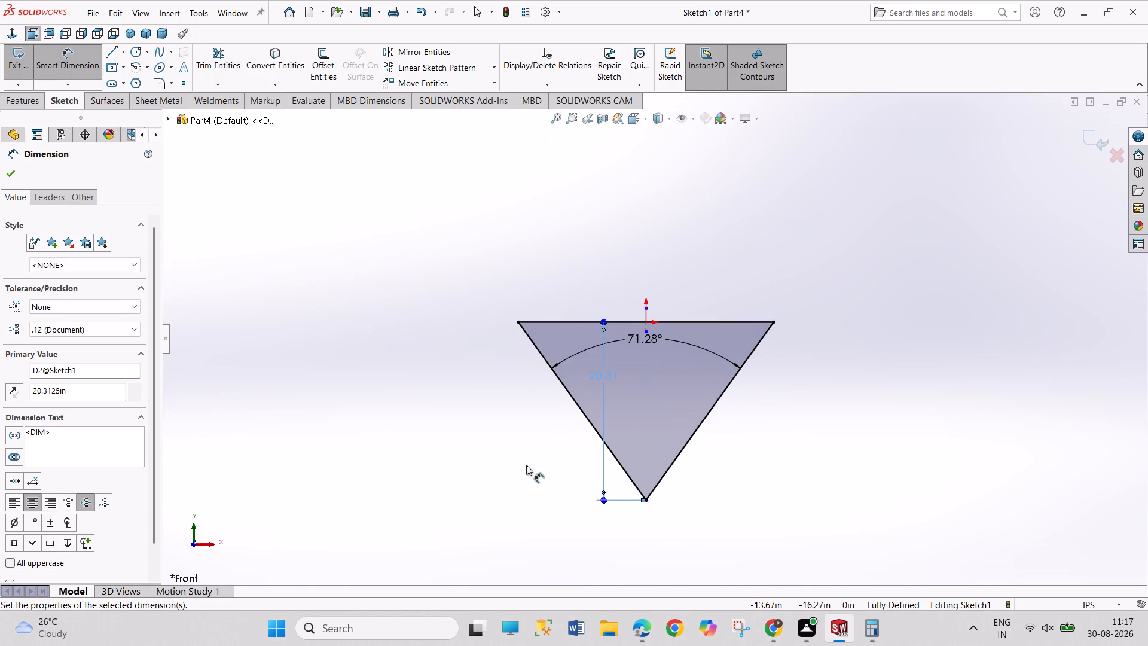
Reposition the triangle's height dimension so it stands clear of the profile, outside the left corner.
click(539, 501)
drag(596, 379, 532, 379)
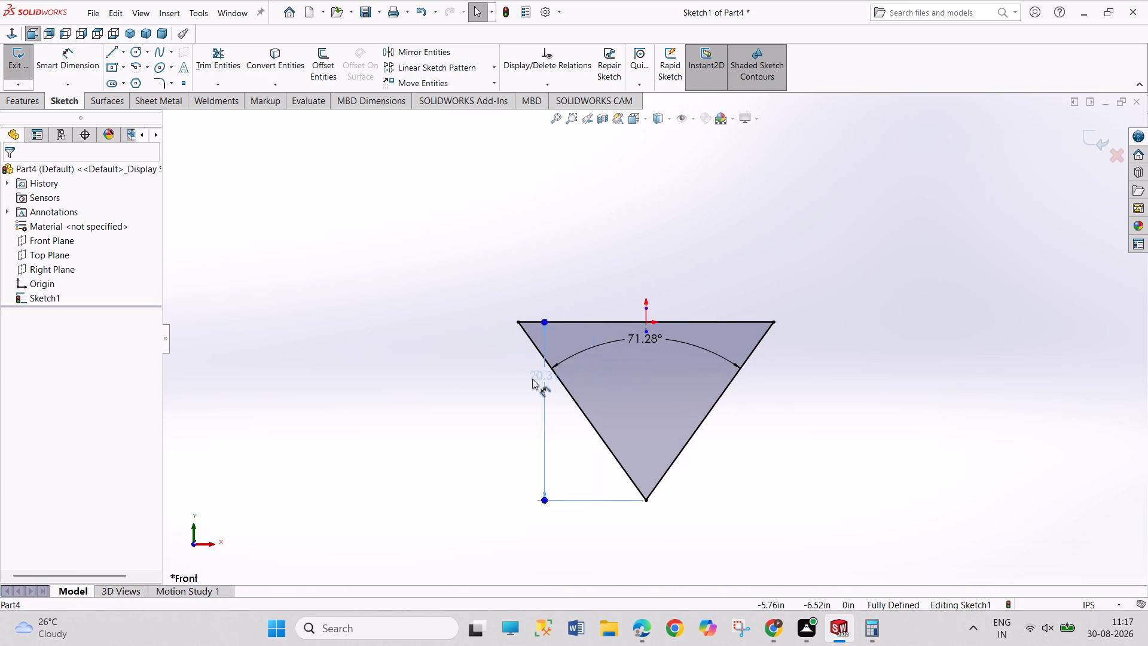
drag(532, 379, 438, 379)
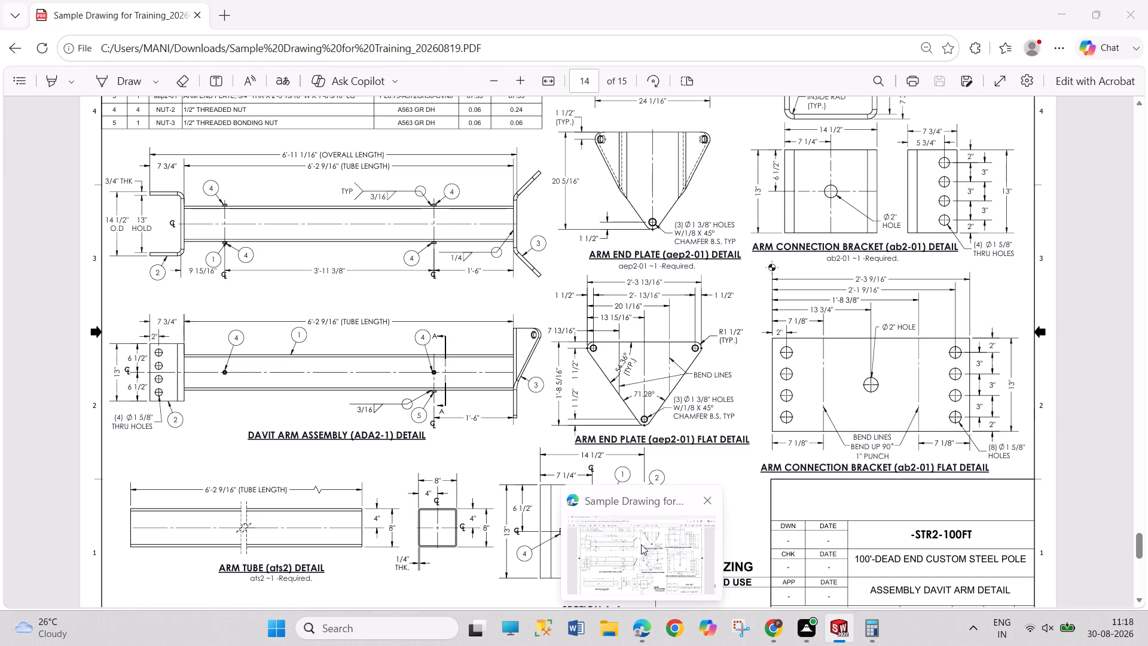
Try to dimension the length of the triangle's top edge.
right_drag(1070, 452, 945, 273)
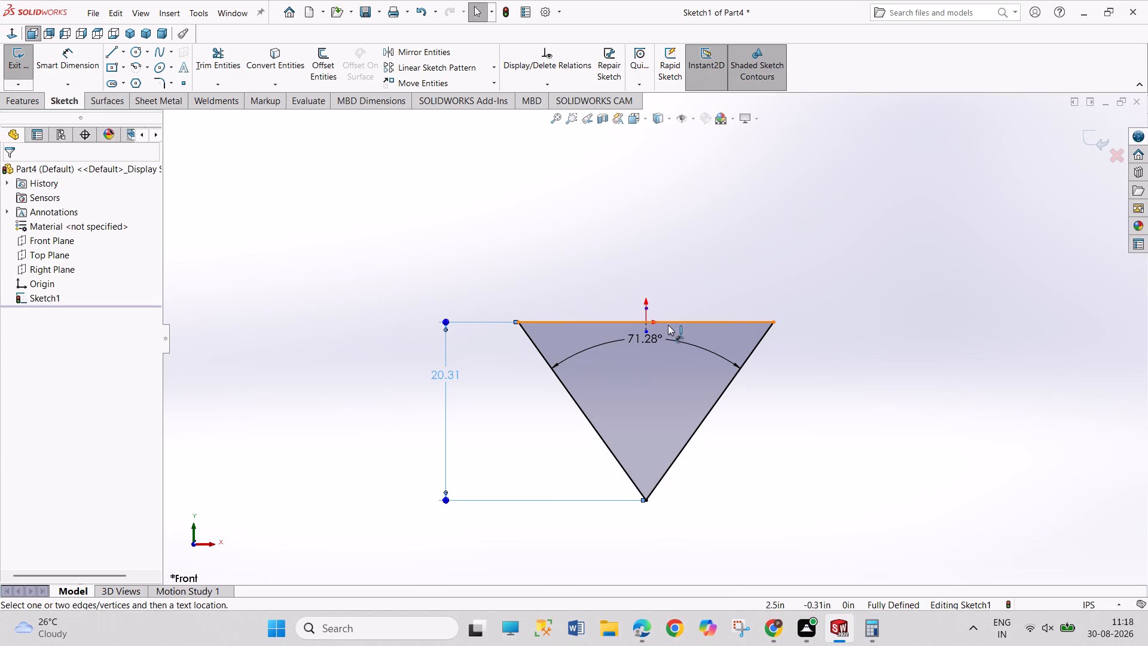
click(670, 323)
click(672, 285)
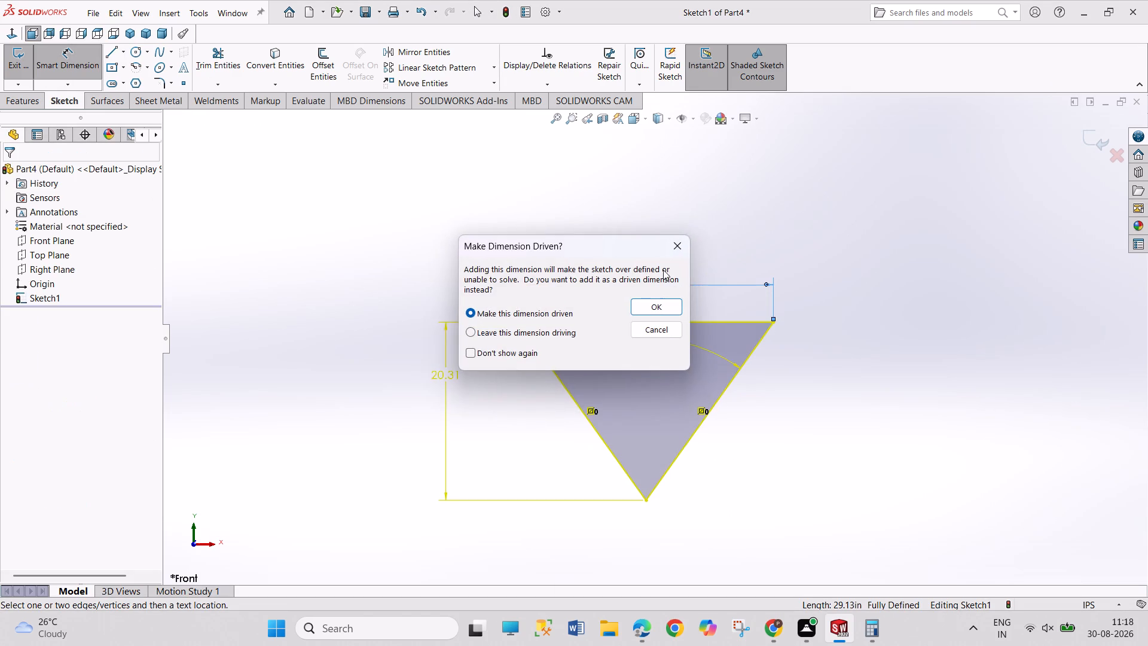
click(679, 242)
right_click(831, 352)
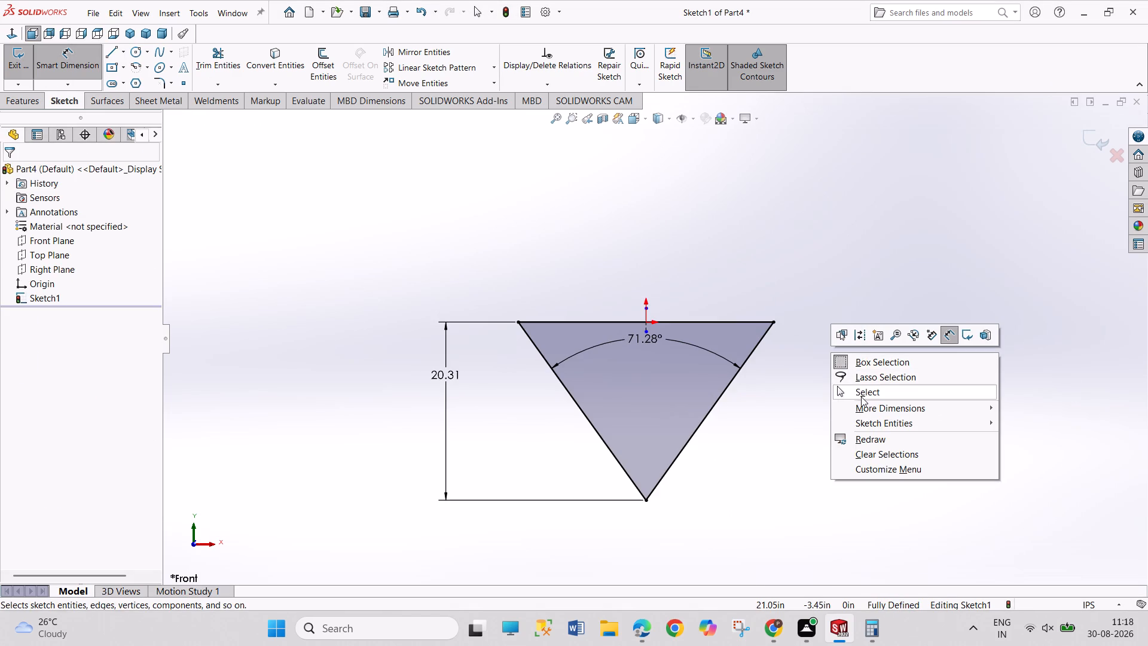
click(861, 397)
Delete the coincident relation that ties the triangle's top edge to the origin.
click(685, 319)
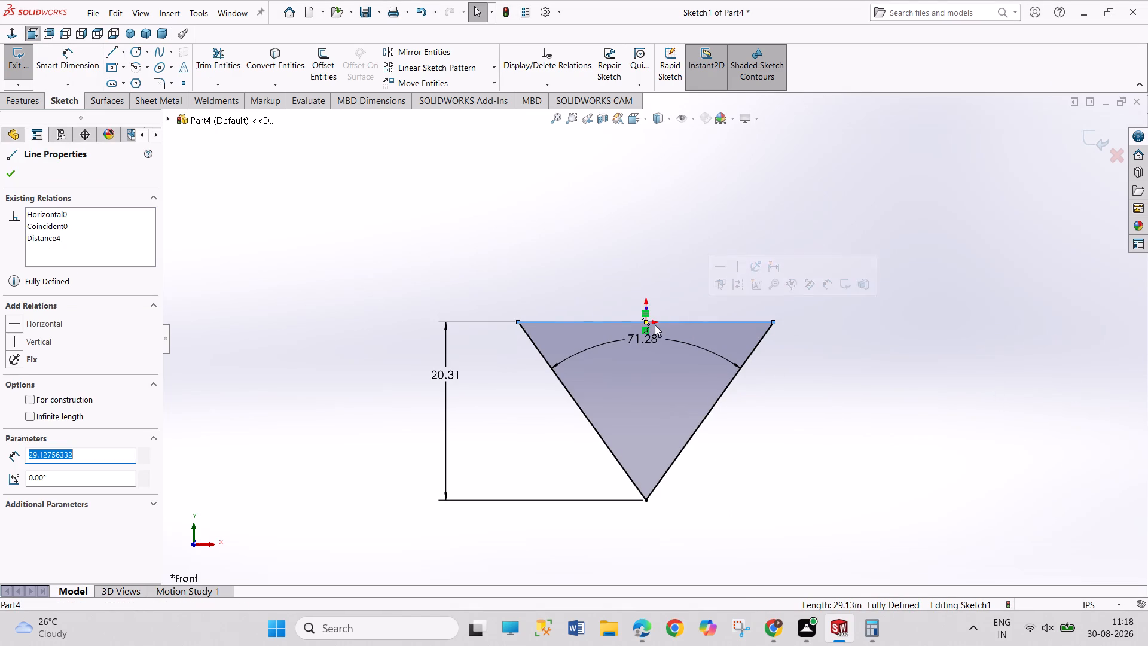
right_click(645, 331)
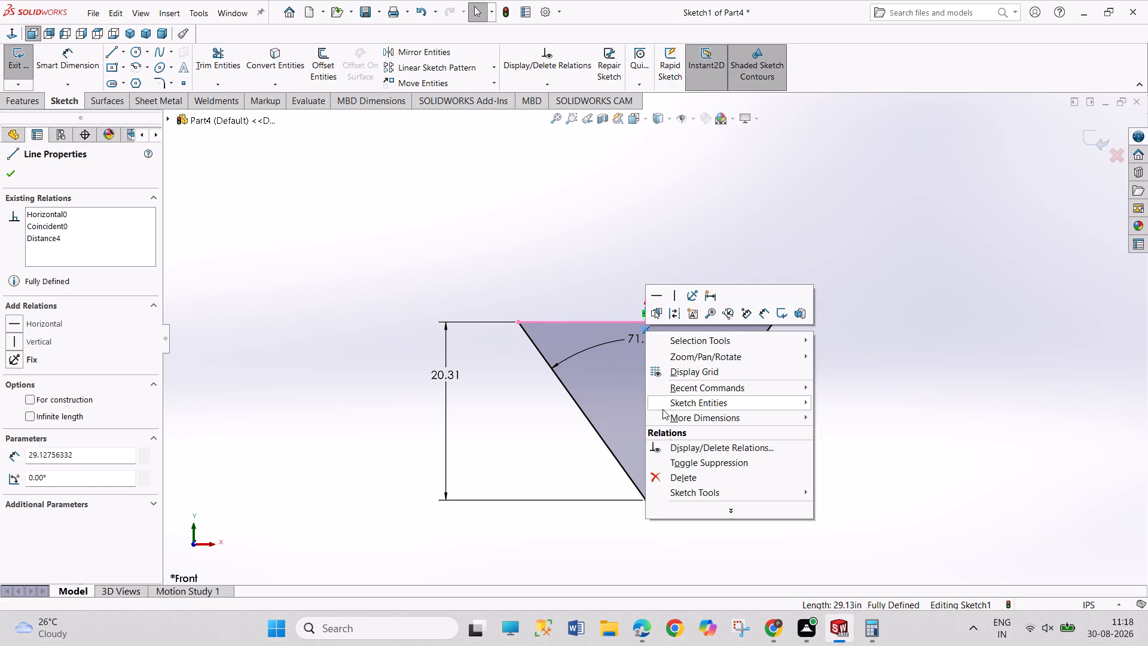
click(661, 479)
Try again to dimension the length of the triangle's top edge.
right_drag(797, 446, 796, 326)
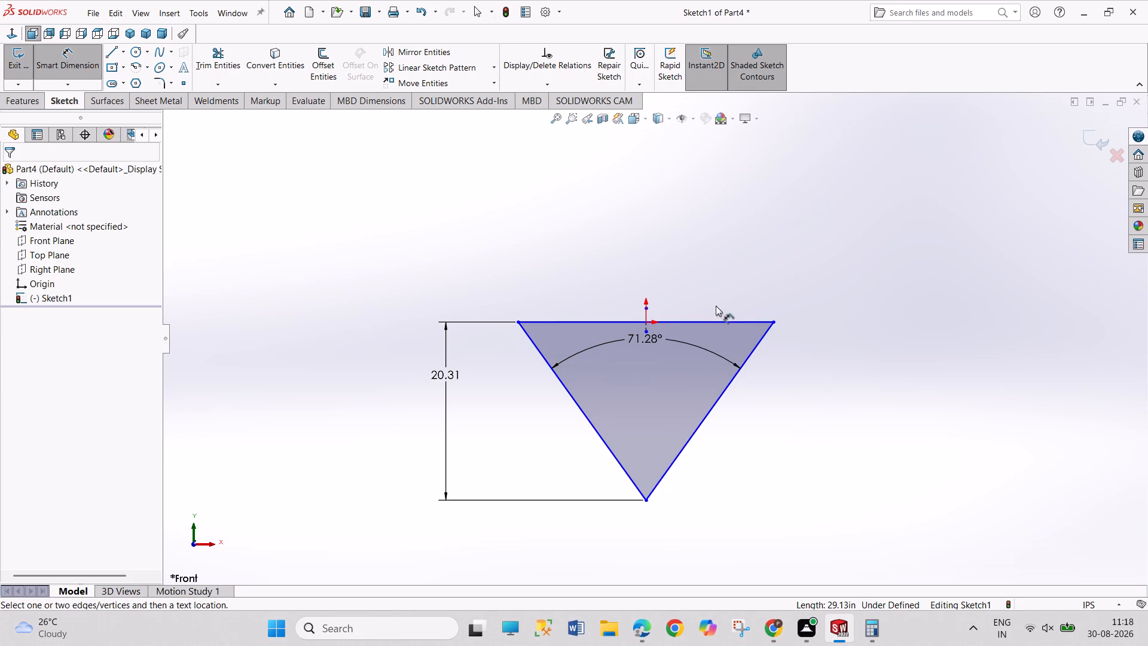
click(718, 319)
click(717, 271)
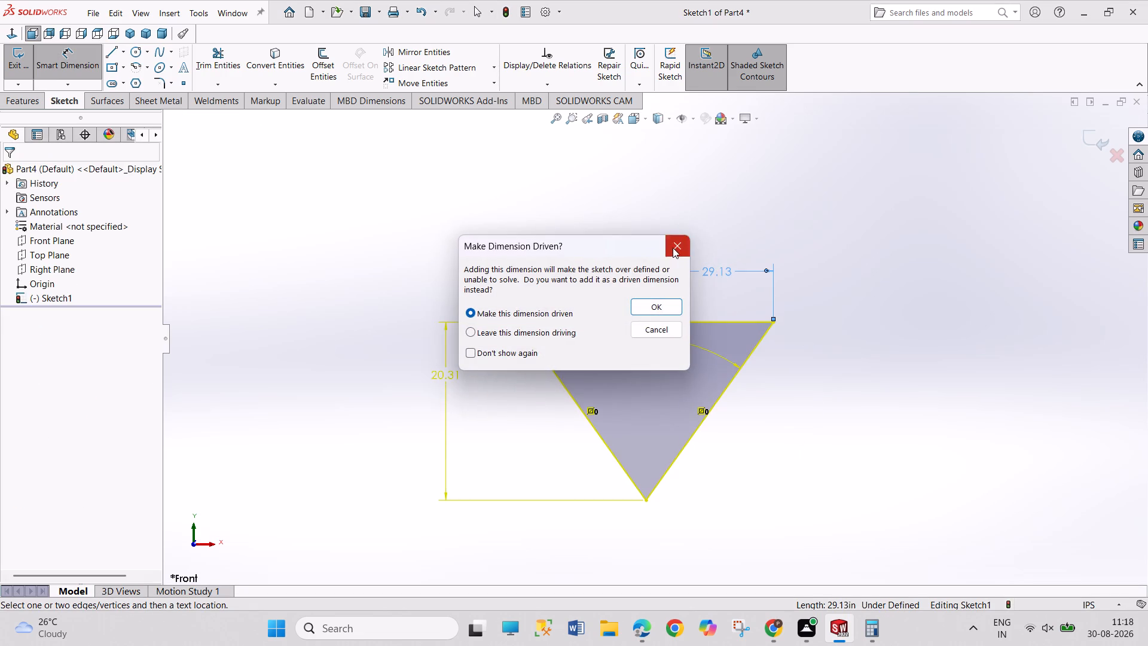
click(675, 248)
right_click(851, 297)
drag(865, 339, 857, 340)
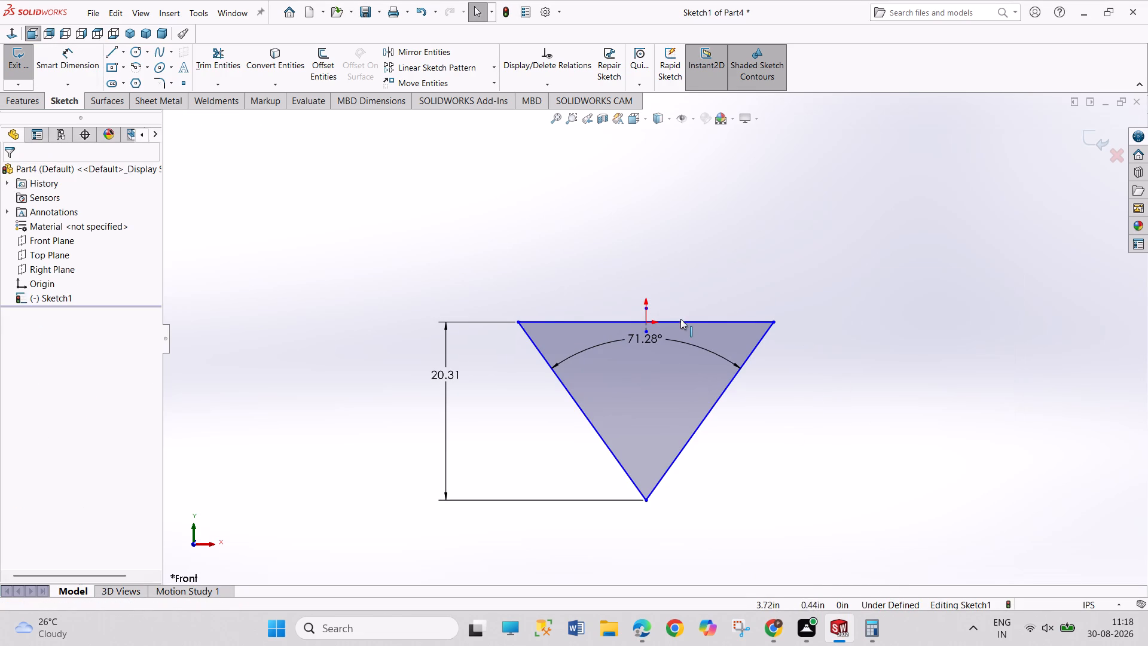
Delete the top edge's horizontal relation and shift the triangle so its bottom apex lies about 17.7 in below the origin.
drag(679, 321, 699, 340)
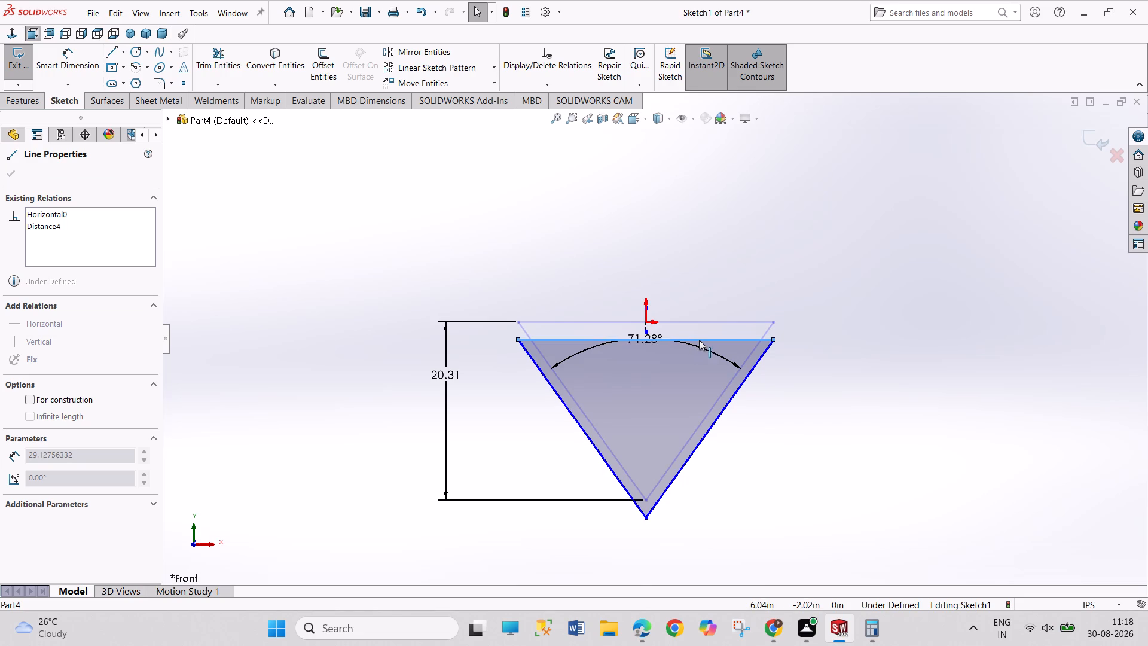
drag(699, 340, 712, 334)
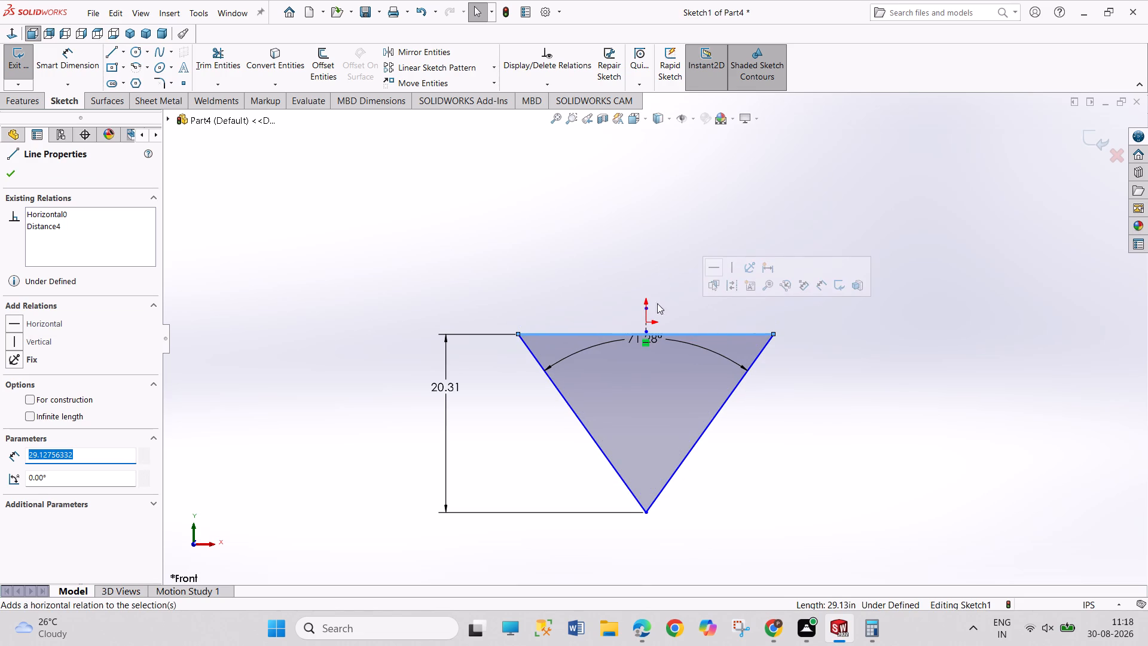
right_click(645, 345)
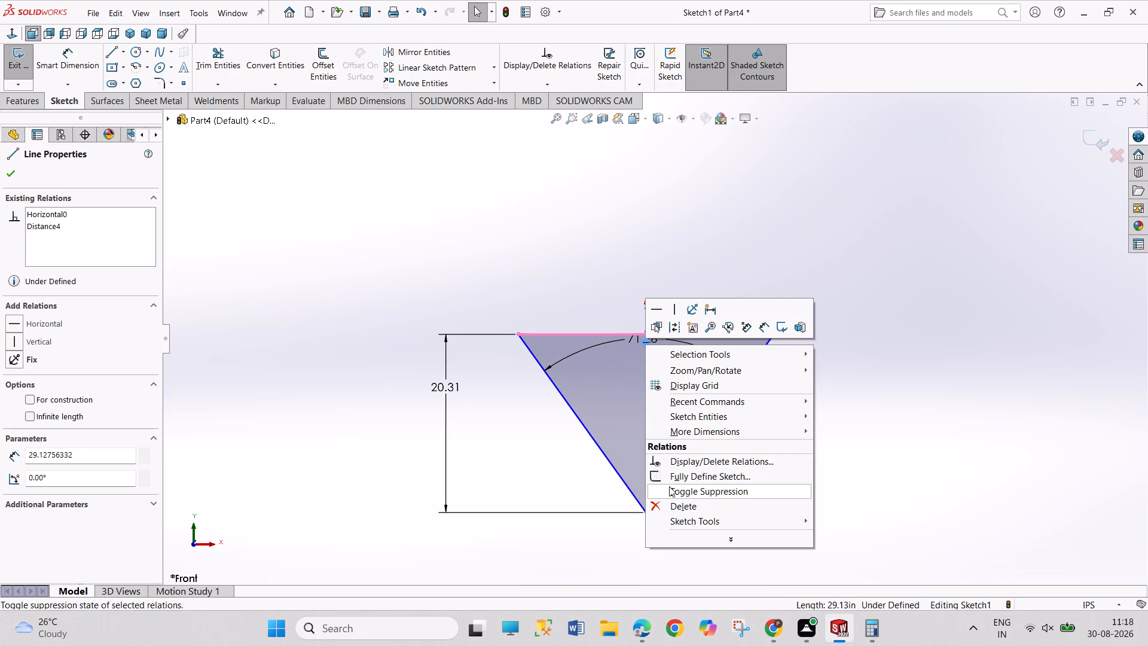
click(670, 505)
drag(694, 336, 696, 316)
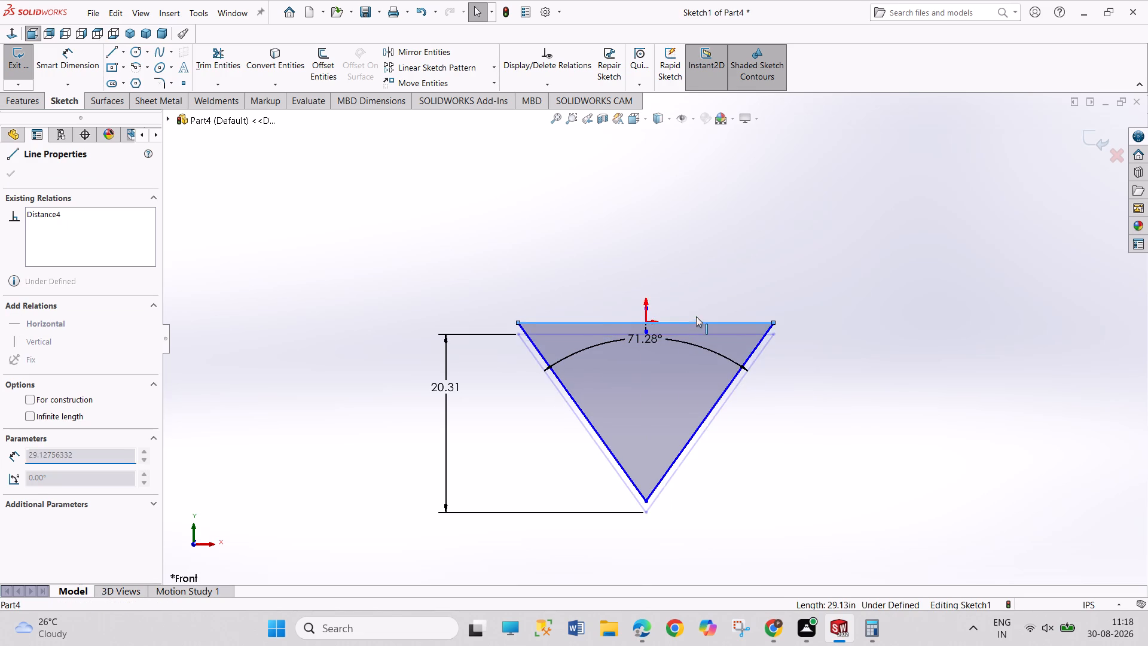
drag(696, 316, 731, 299)
click(850, 439)
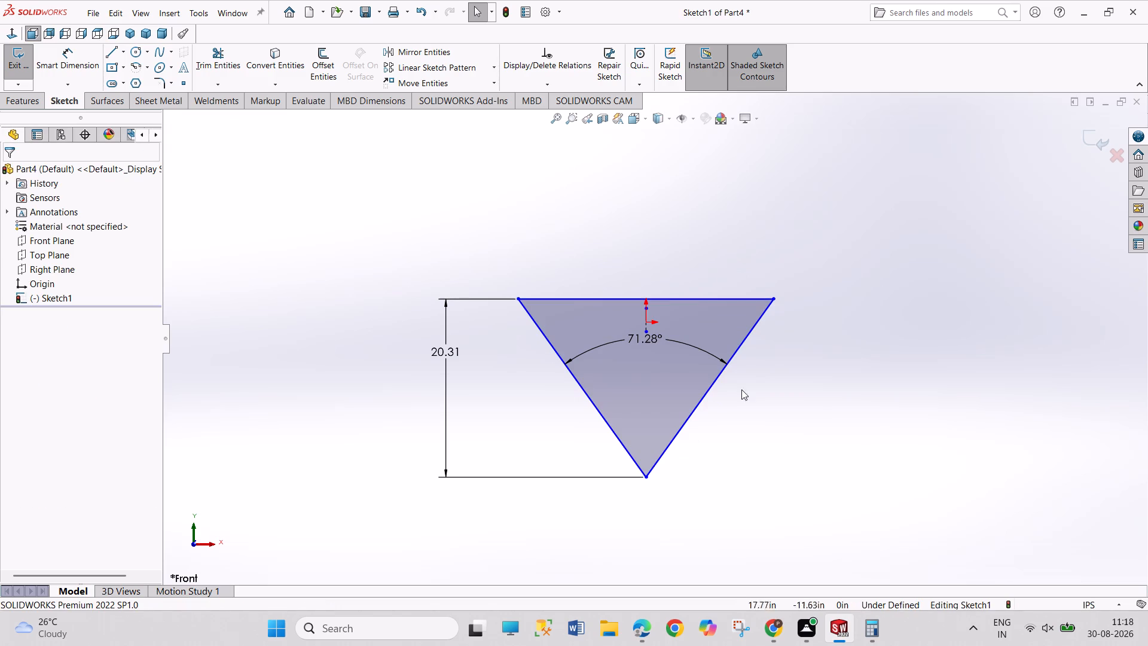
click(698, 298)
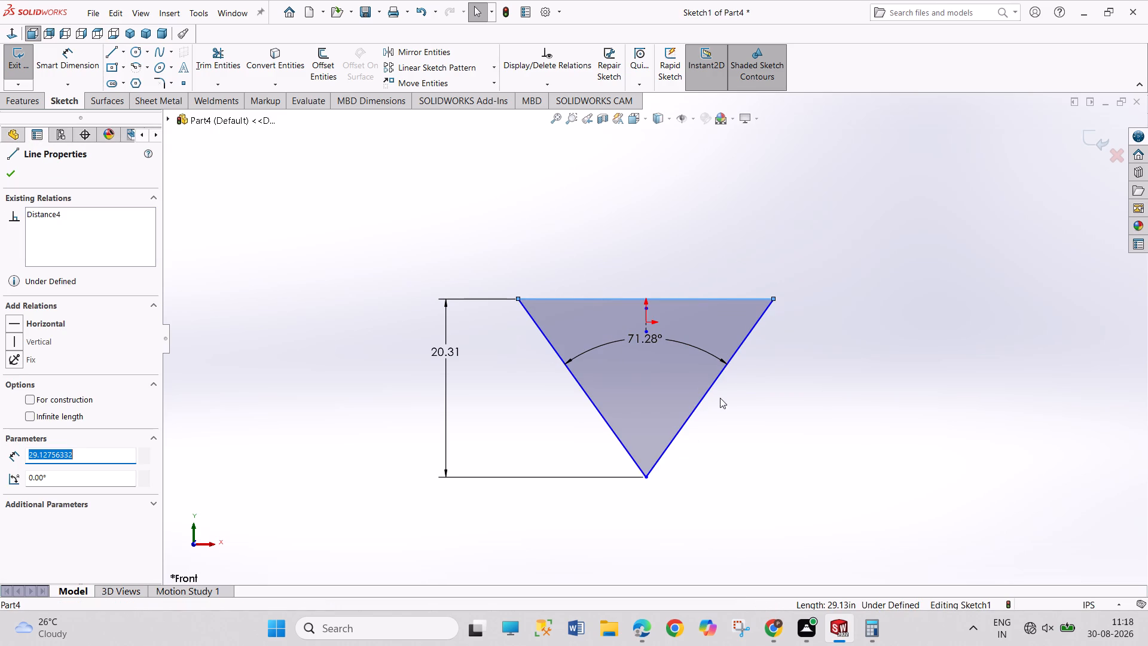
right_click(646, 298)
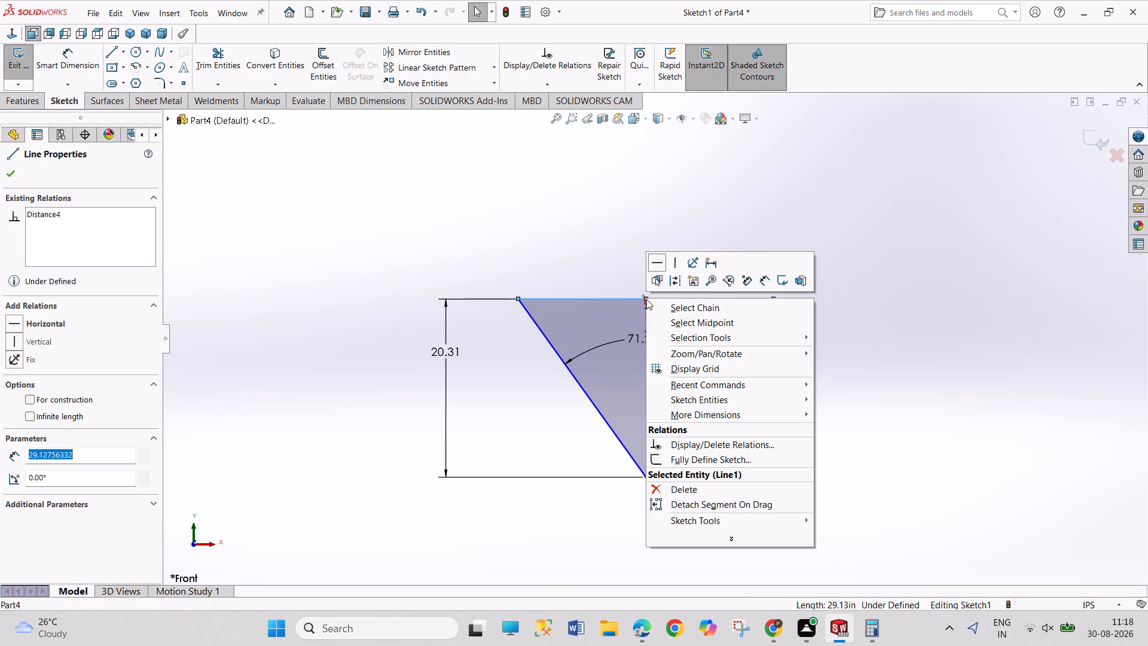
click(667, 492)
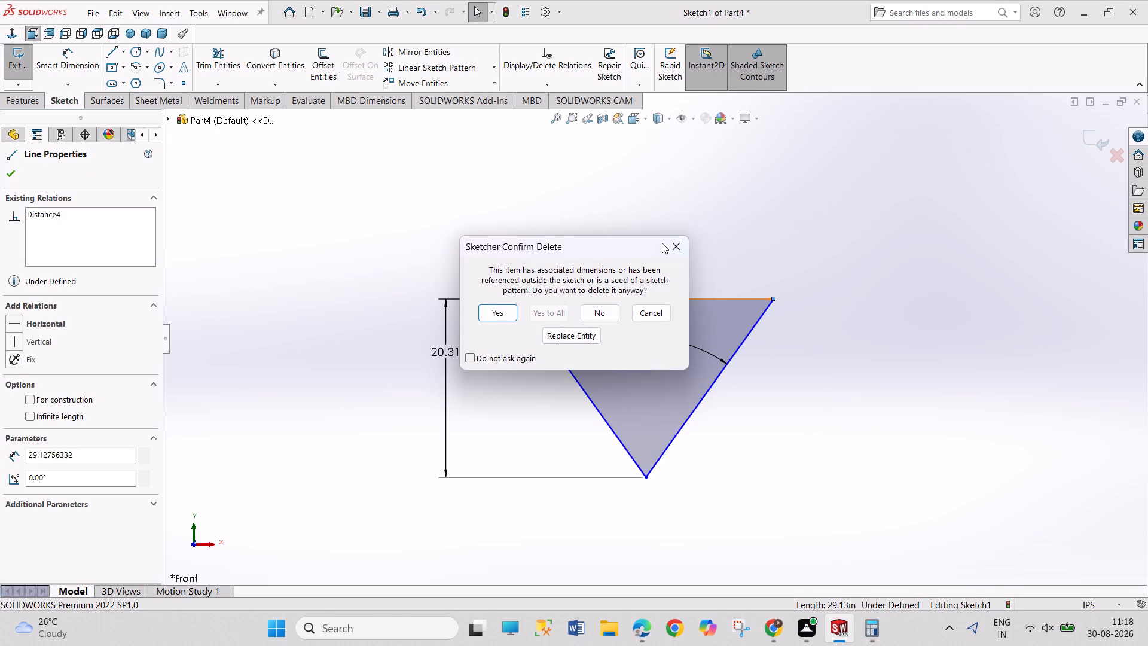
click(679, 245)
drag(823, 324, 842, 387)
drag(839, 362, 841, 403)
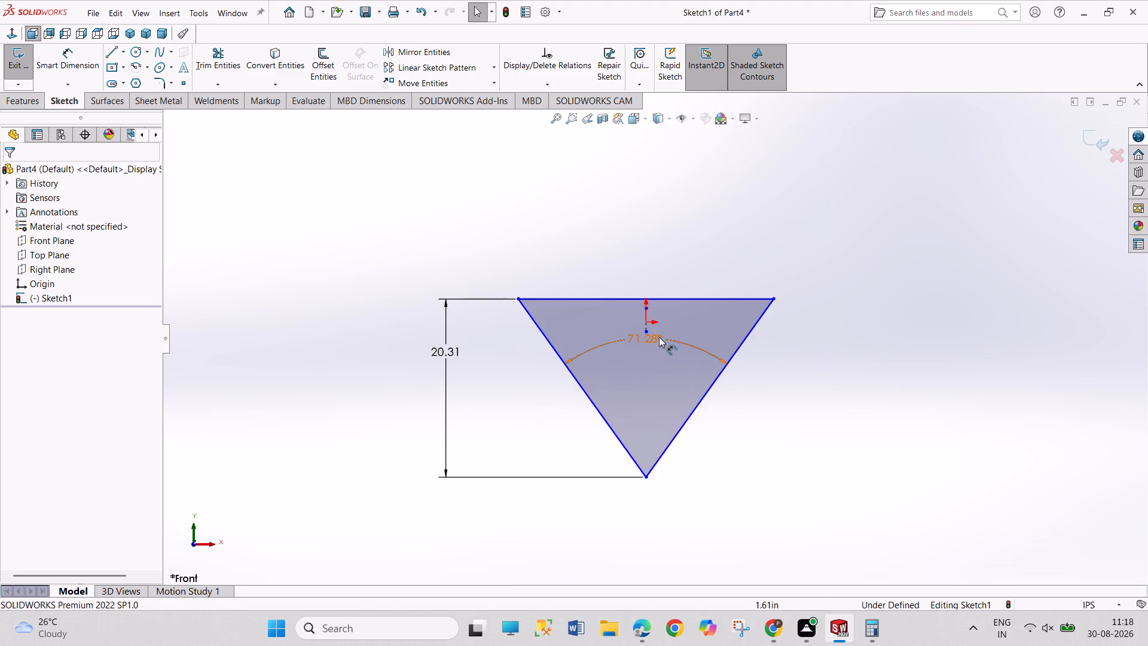
Delete the symmetric relation between the triangle's two slanted sides.
click(646, 476)
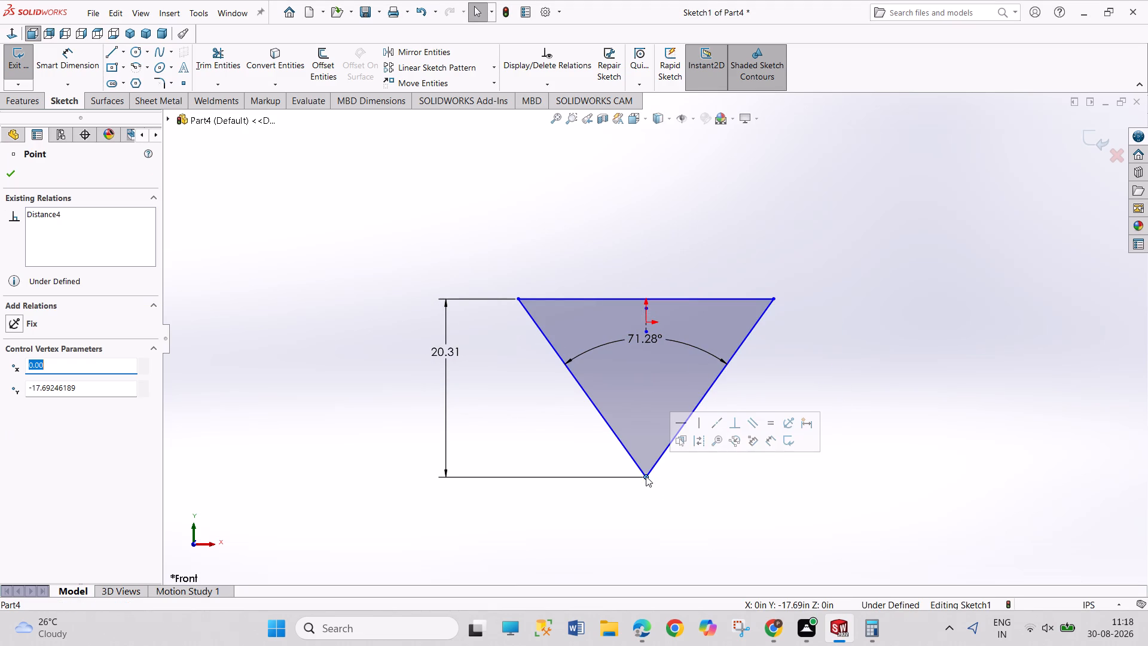
click(654, 465)
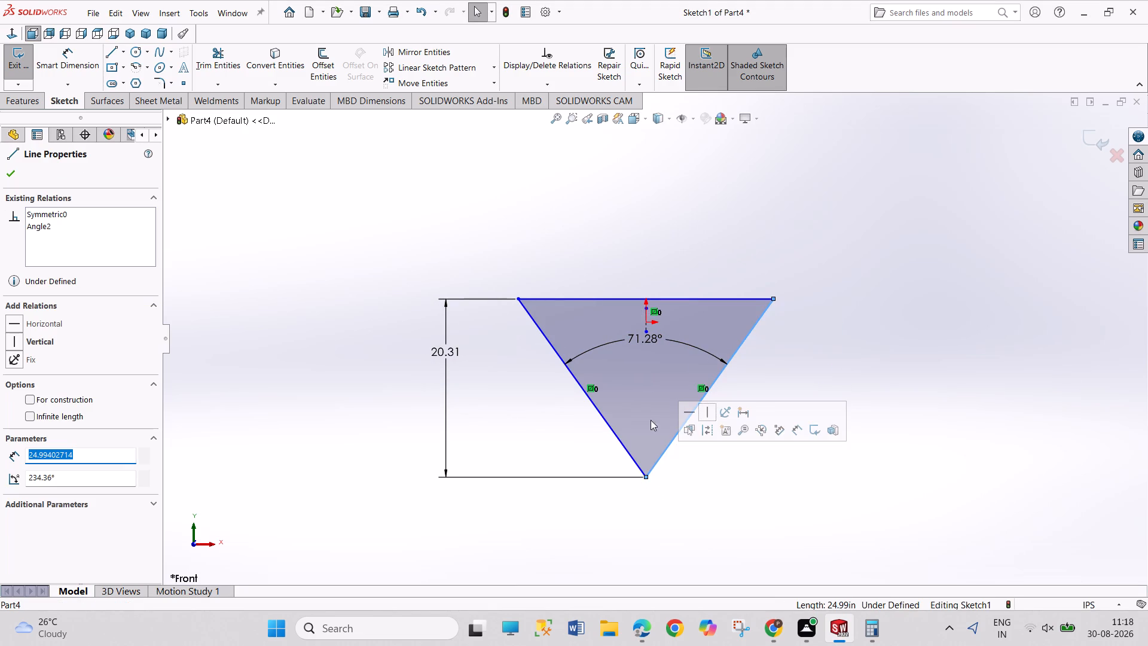
right_click(700, 389)
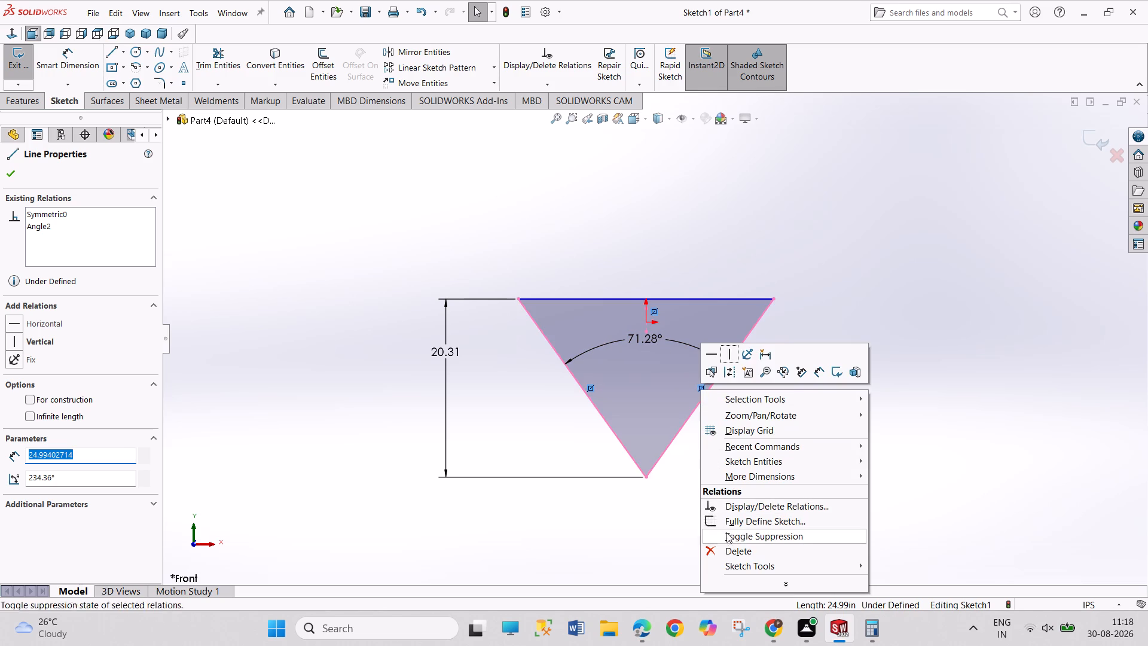
click(729, 550)
Dimension the length of the triangle's top edge and try to set it to 27 13/16 in.
right_drag(758, 538, 759, 382)
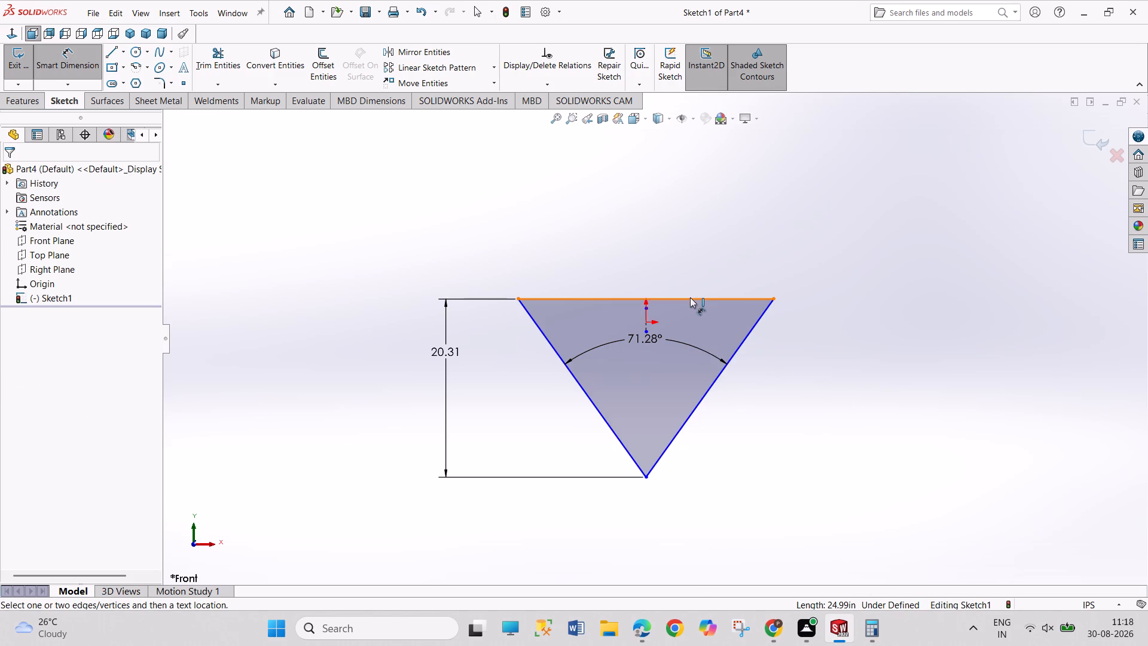
click(690, 297)
click(741, 252)
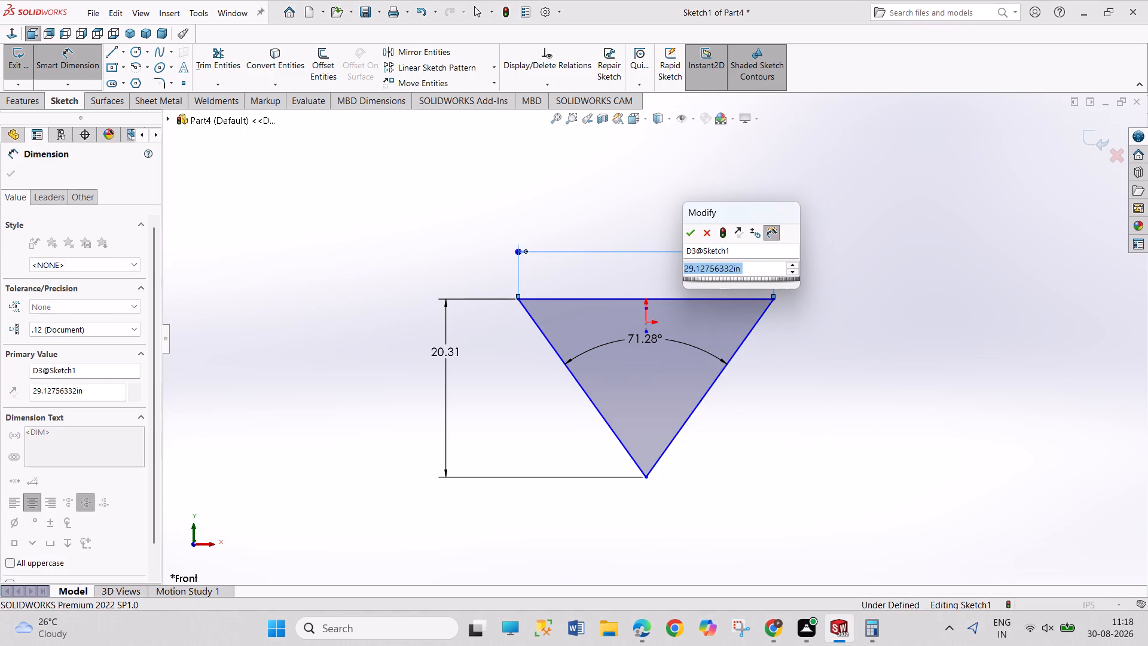
text(27)
key(space)
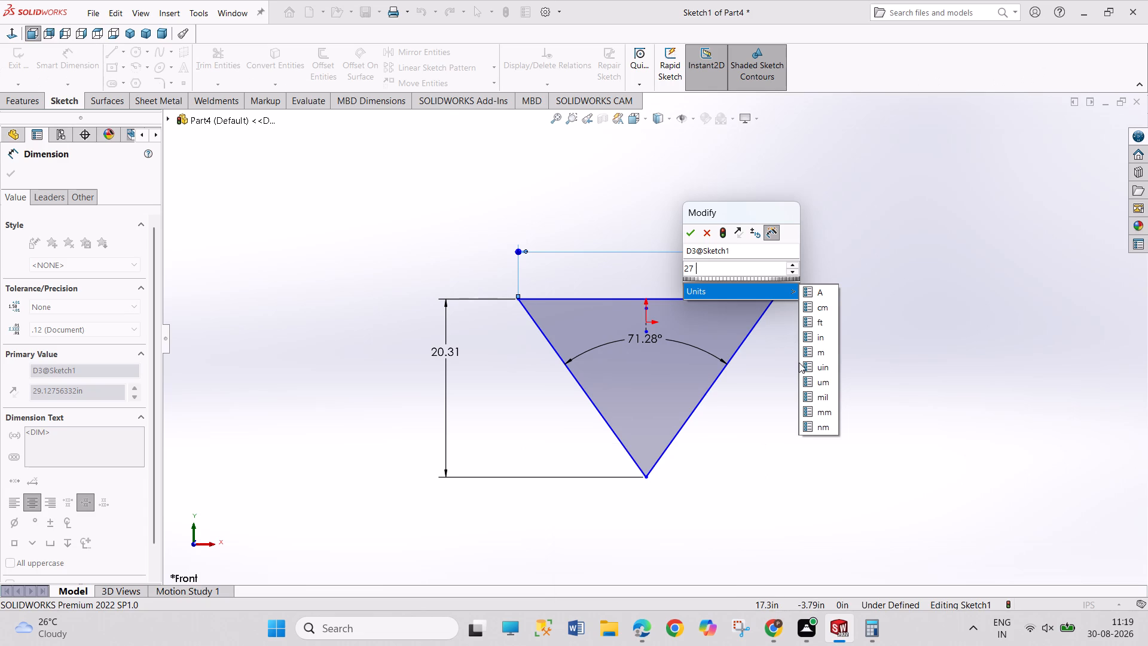
text(13)
text(/16)
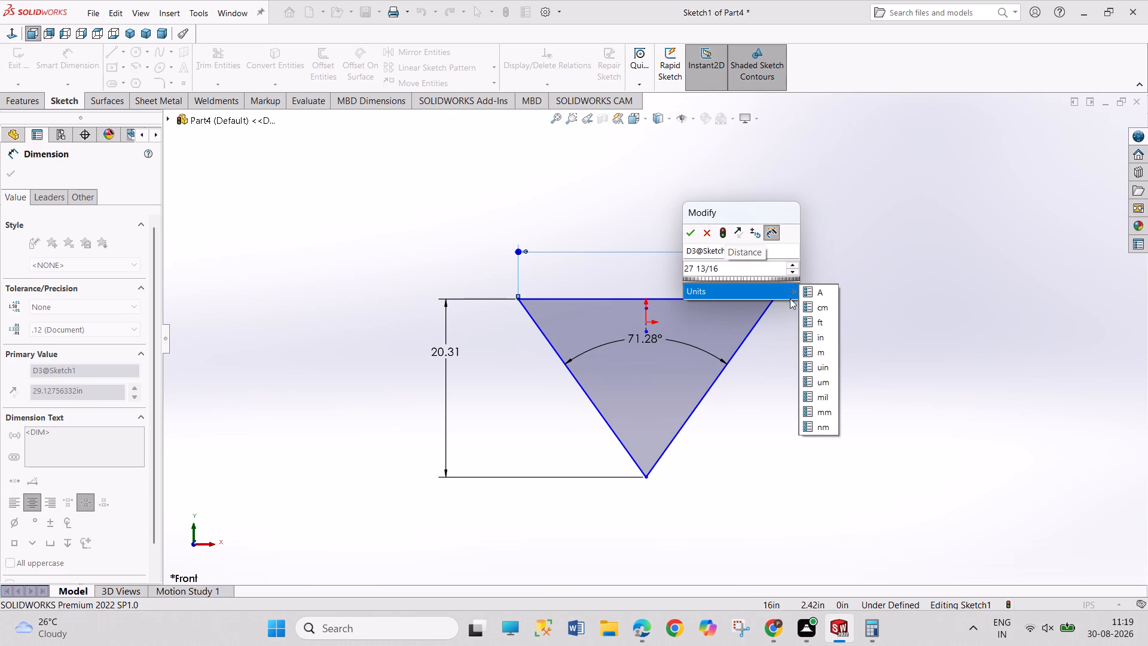
click(813, 336)
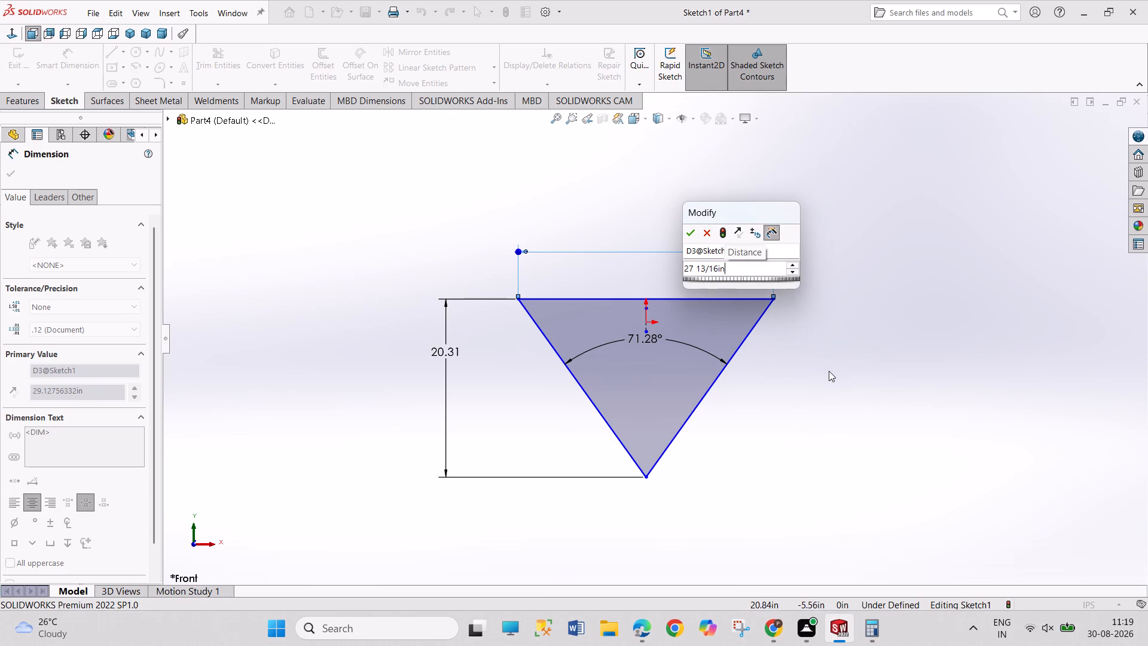
click(692, 238)
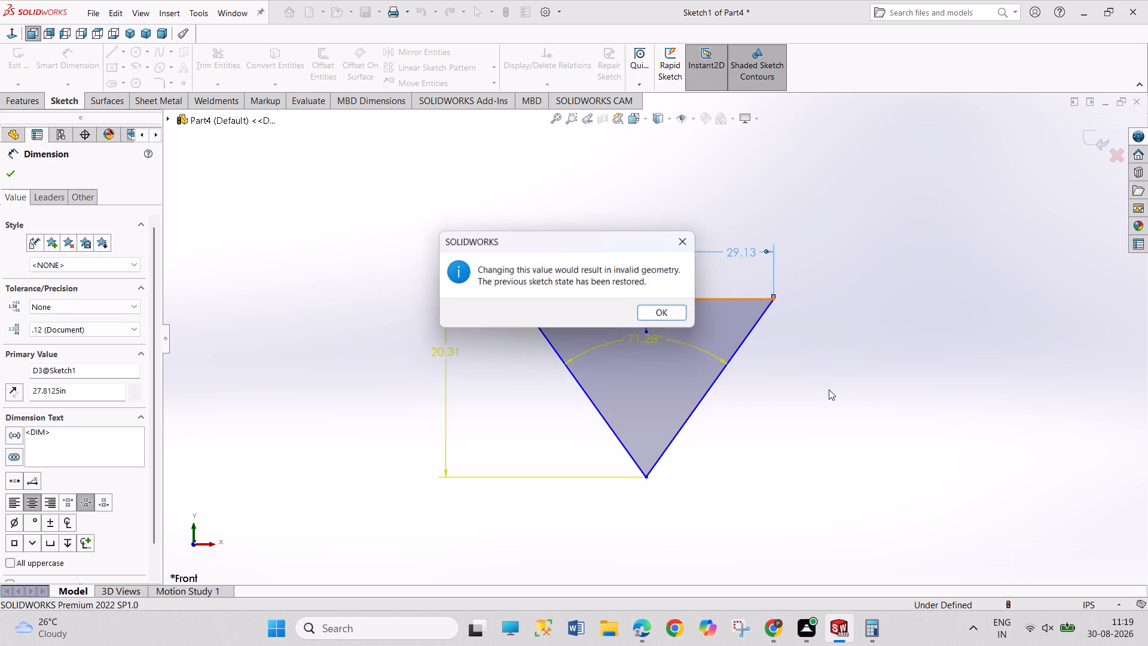
click(679, 310)
Delete the triangle's 20.31 in height dimension.
right_click(442, 356)
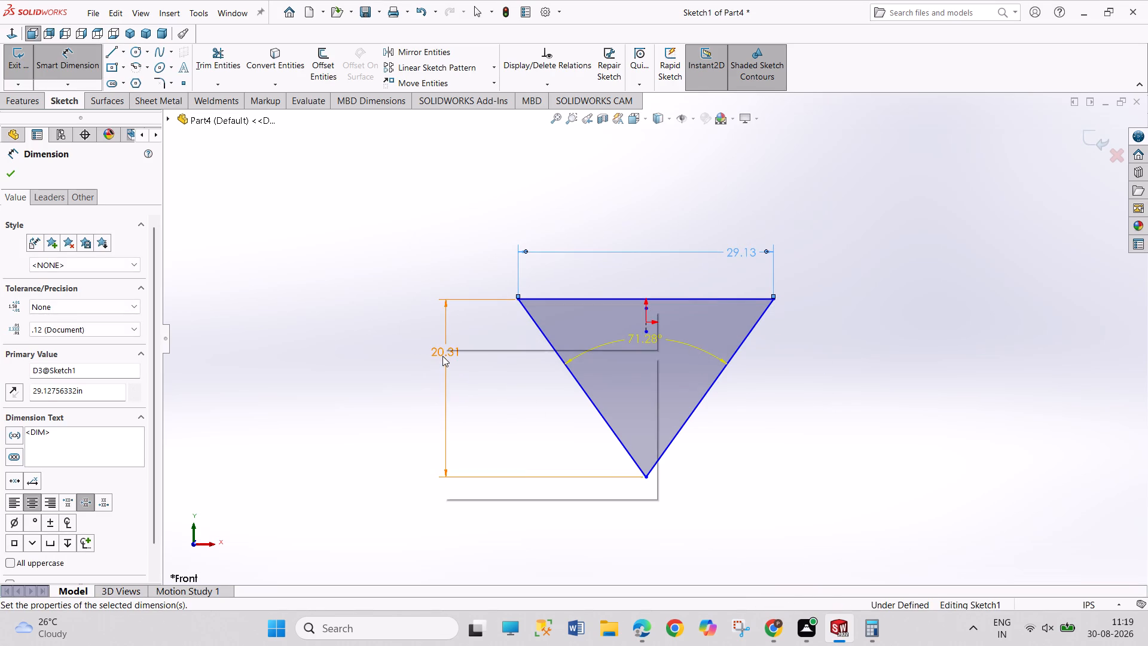
click(466, 401)
right_click(442, 362)
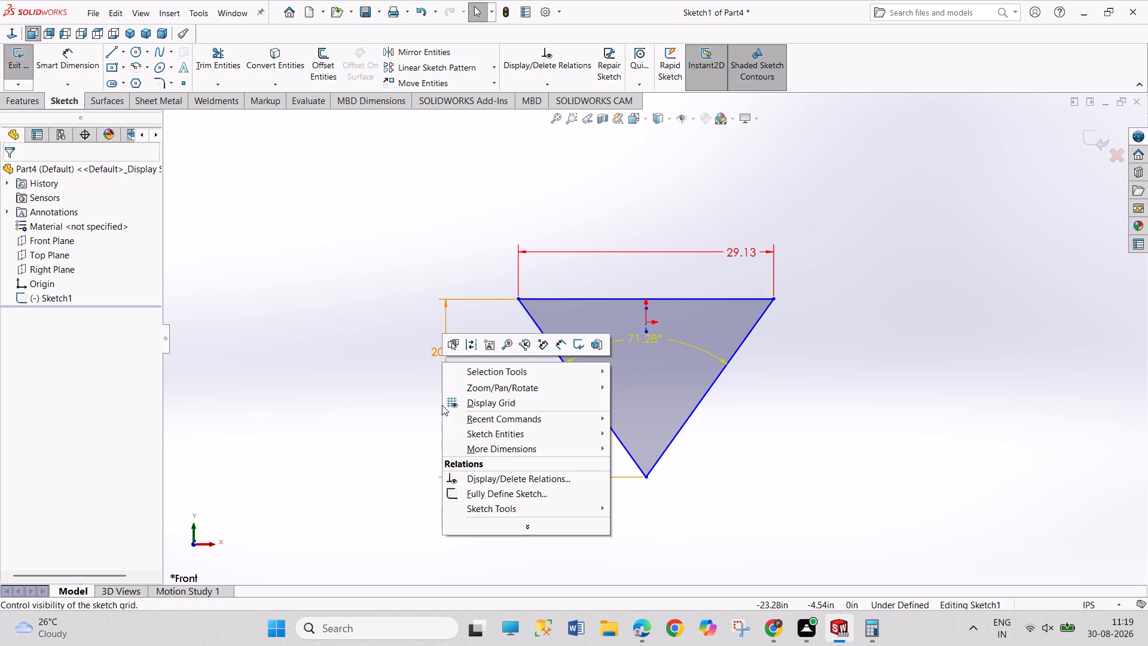
click(425, 384)
right_click(447, 354)
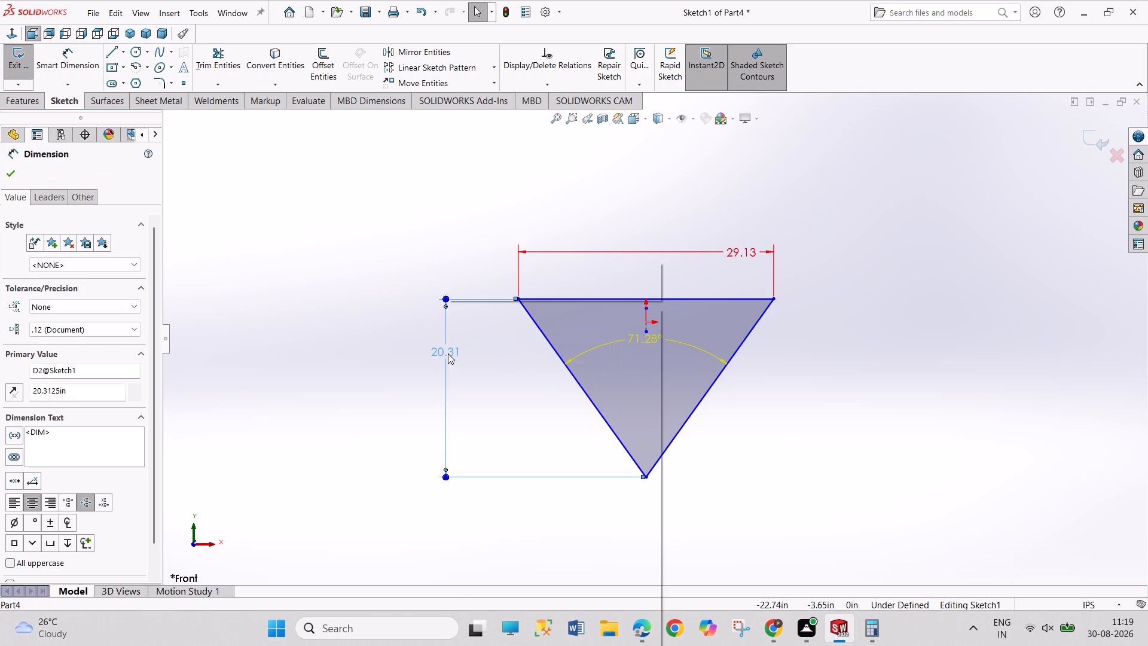
click(468, 467)
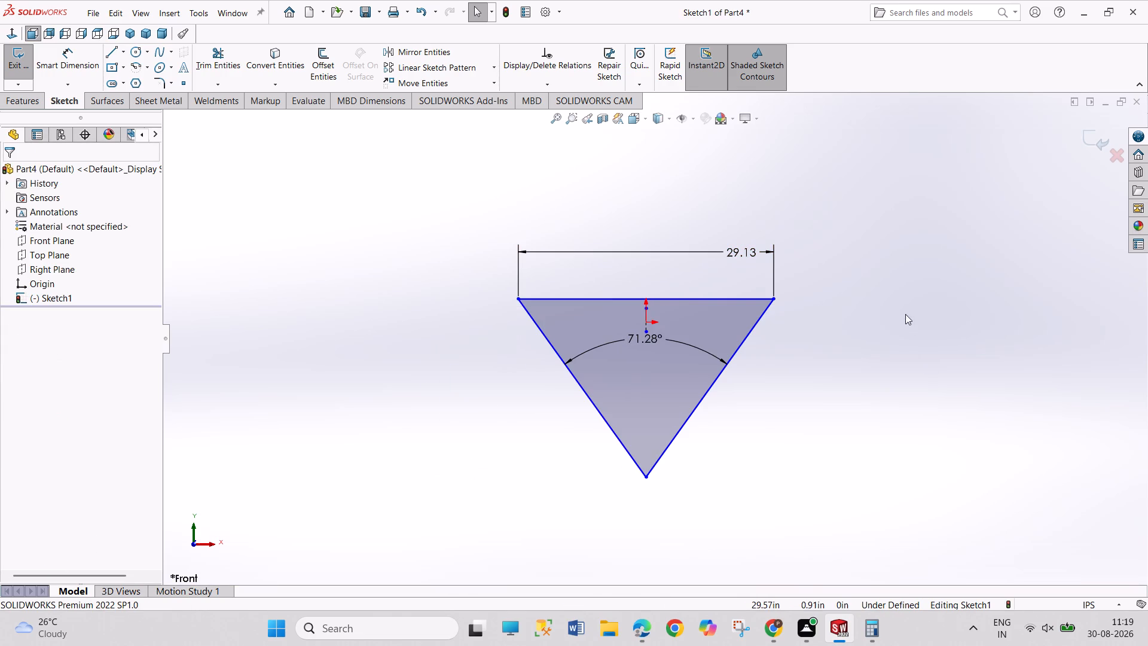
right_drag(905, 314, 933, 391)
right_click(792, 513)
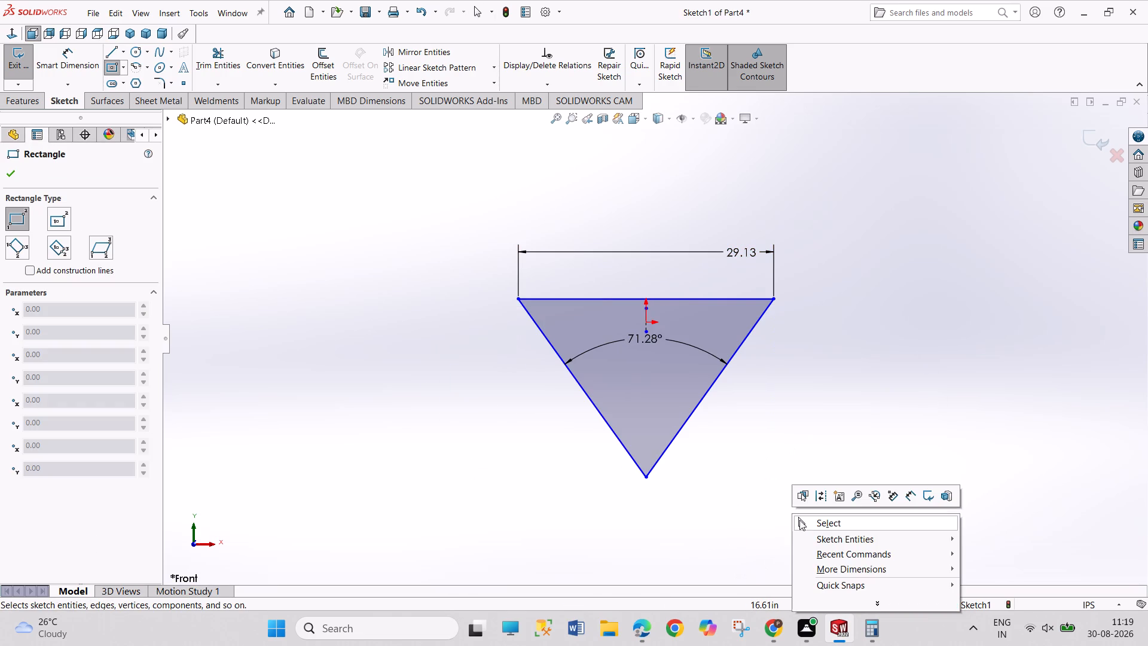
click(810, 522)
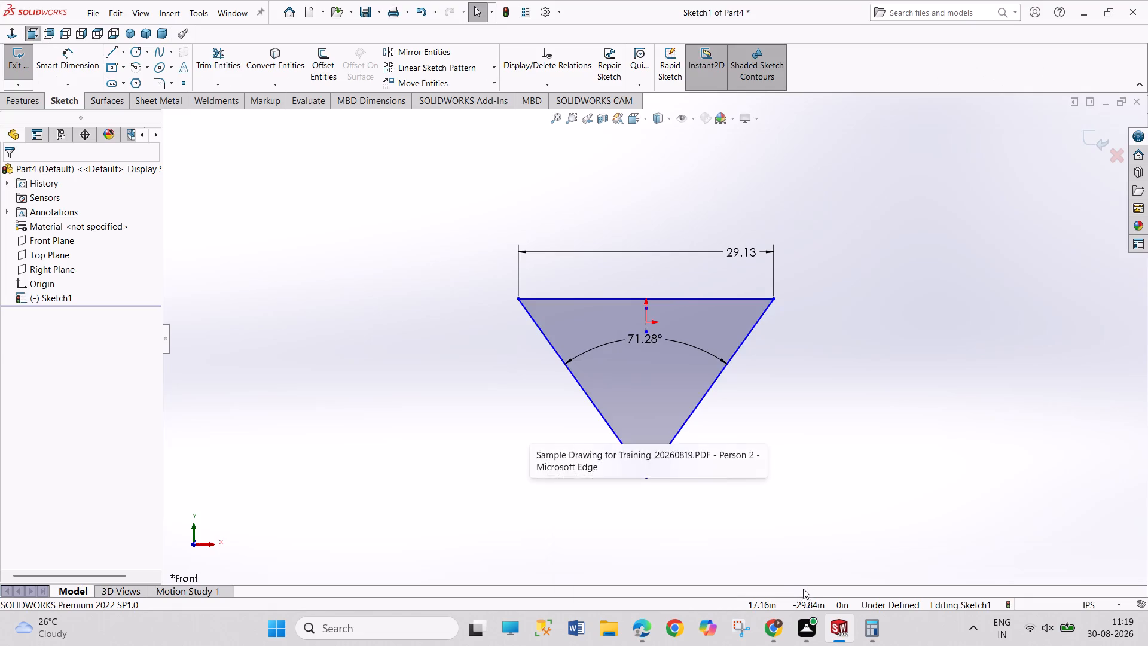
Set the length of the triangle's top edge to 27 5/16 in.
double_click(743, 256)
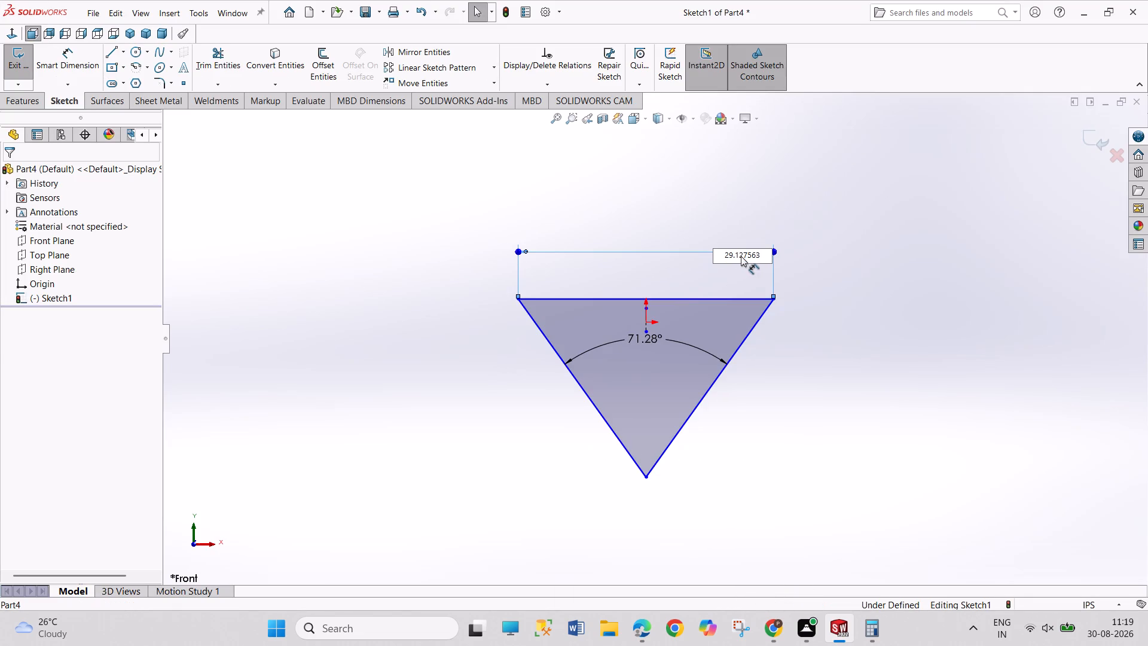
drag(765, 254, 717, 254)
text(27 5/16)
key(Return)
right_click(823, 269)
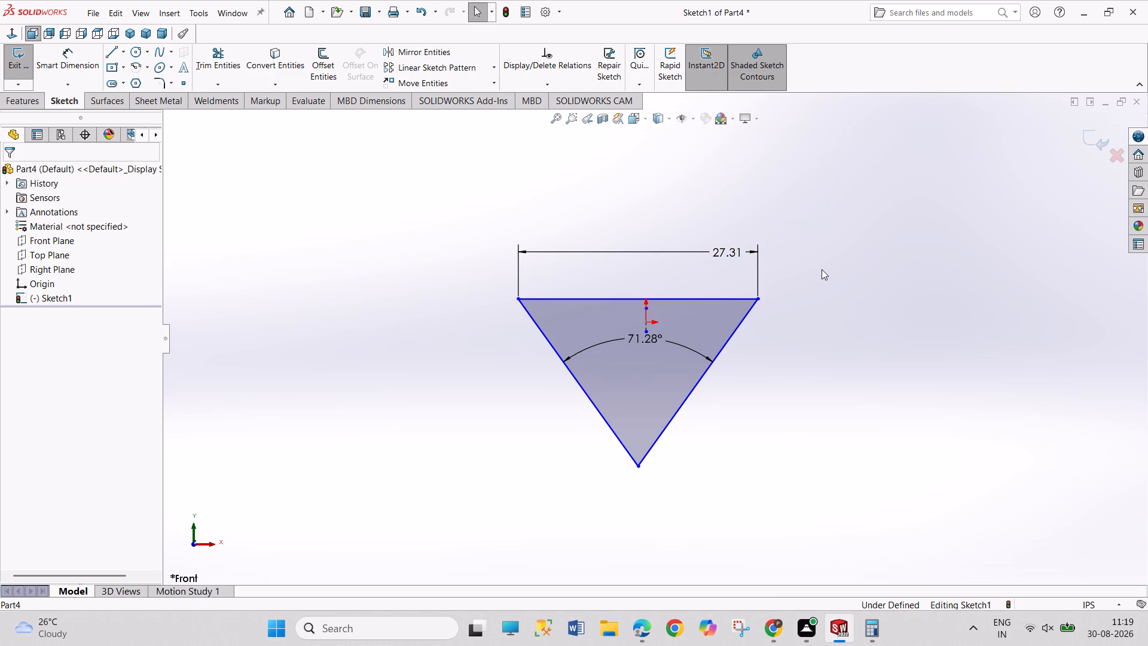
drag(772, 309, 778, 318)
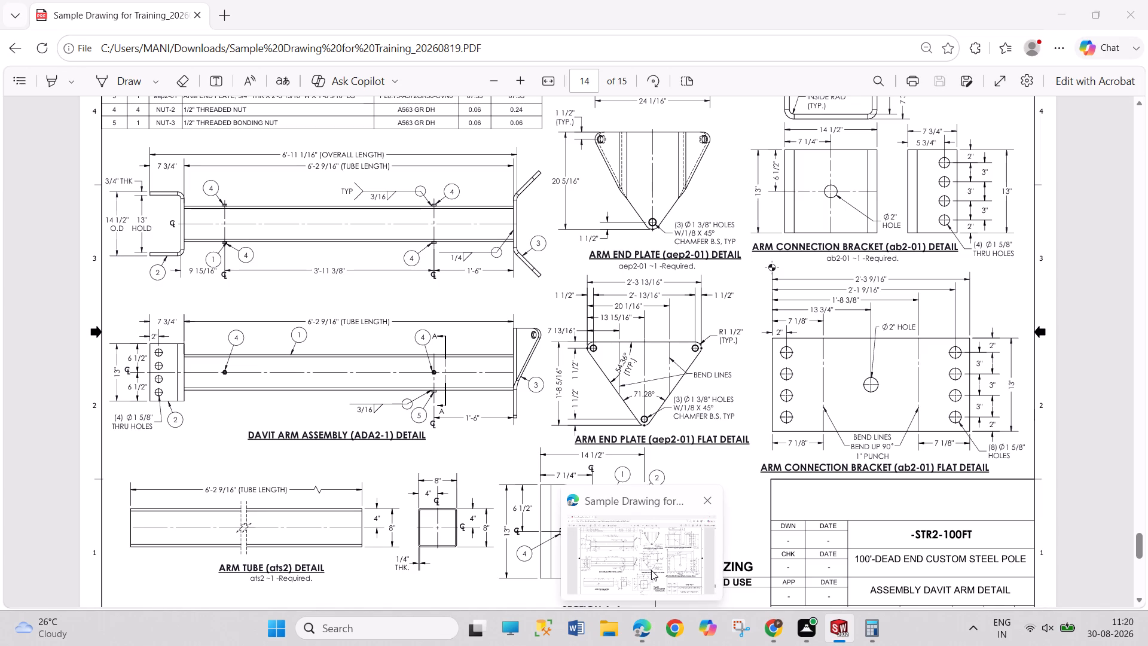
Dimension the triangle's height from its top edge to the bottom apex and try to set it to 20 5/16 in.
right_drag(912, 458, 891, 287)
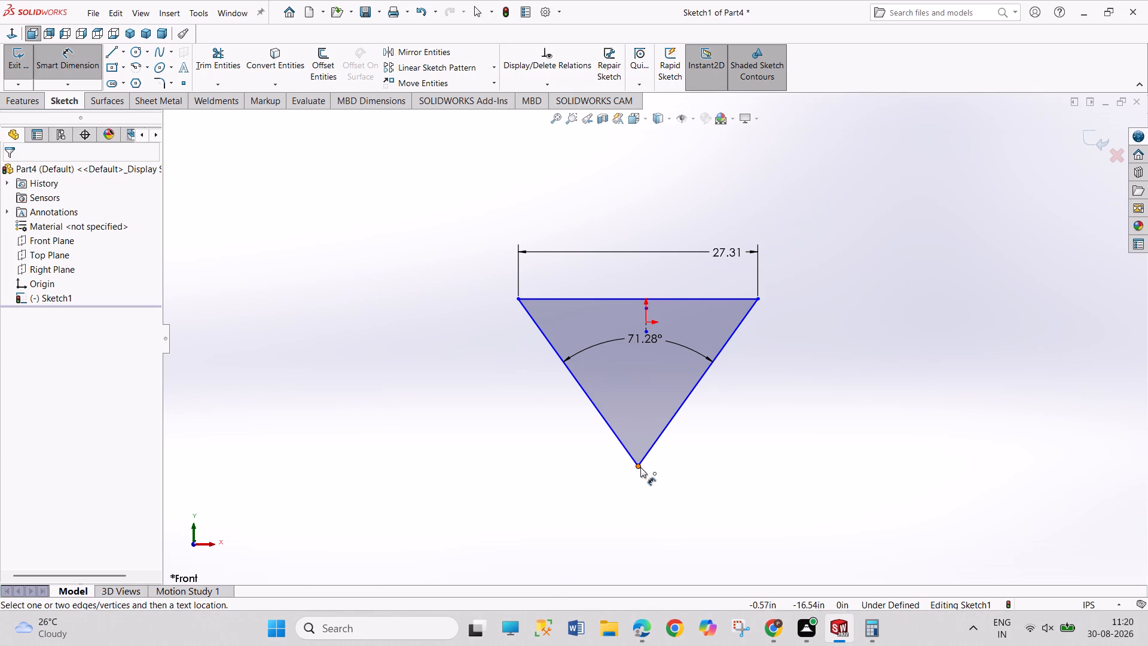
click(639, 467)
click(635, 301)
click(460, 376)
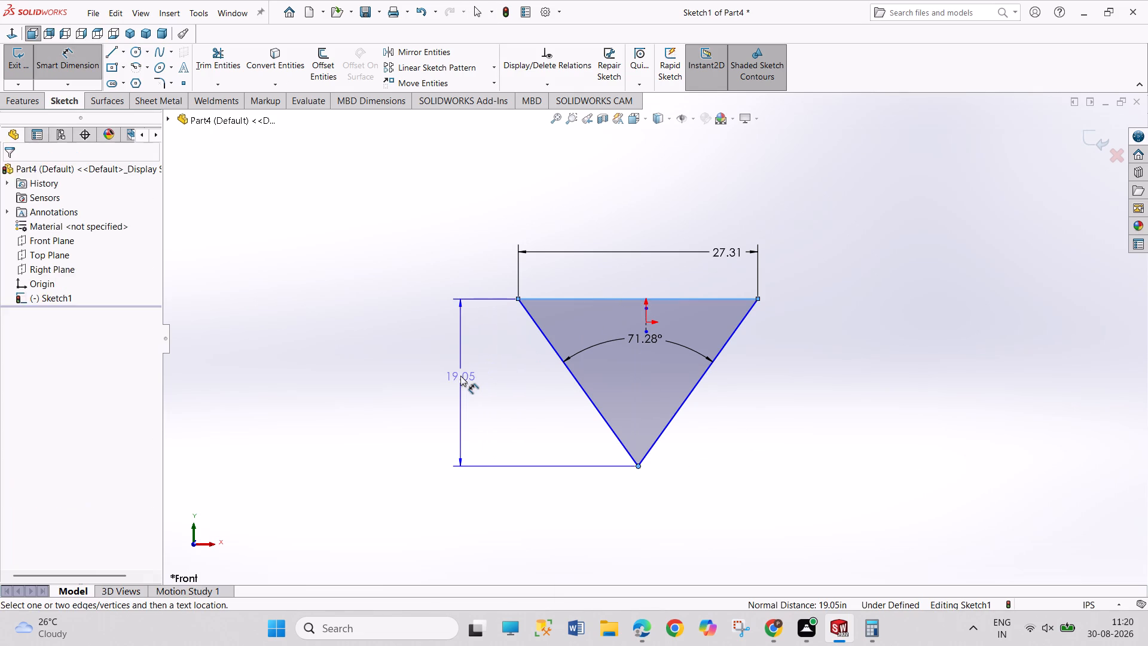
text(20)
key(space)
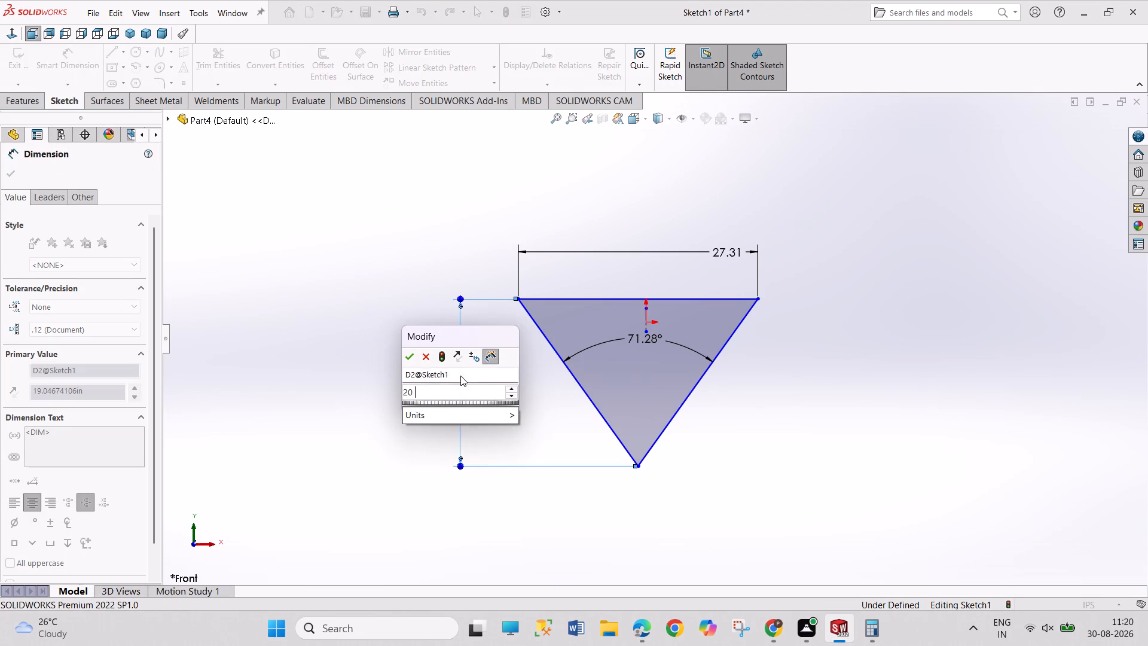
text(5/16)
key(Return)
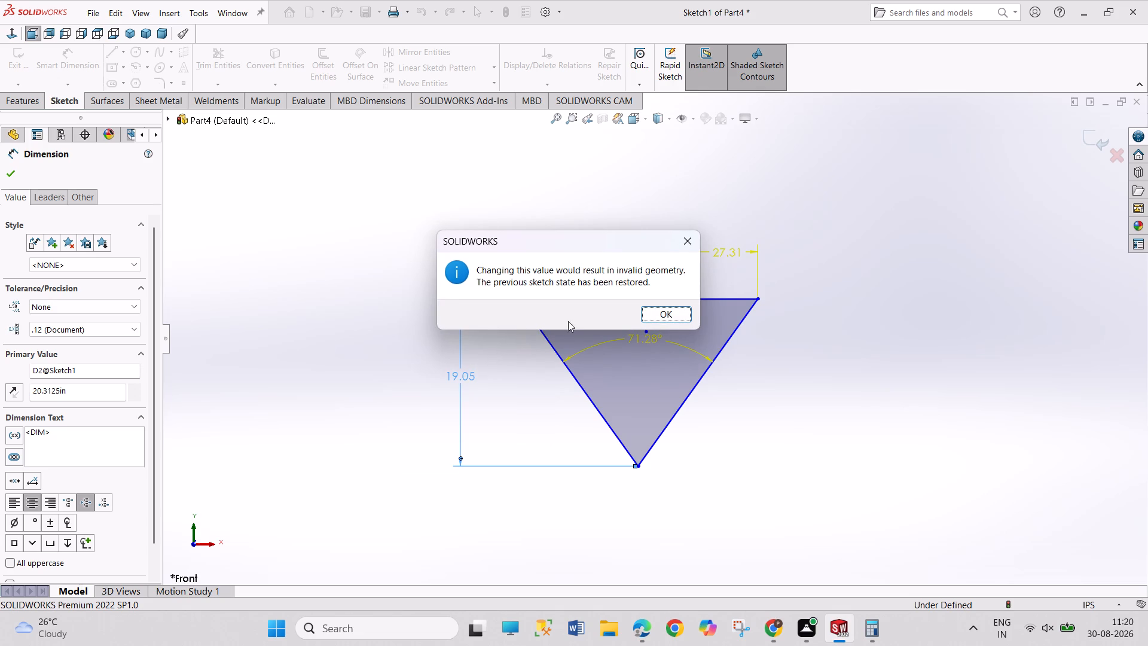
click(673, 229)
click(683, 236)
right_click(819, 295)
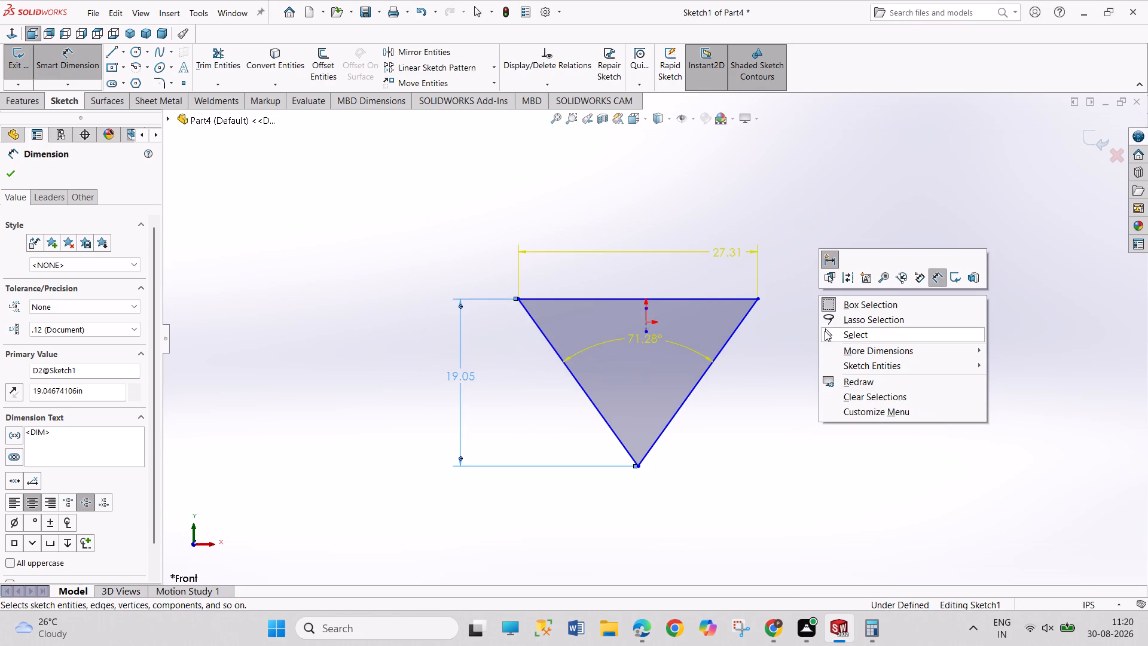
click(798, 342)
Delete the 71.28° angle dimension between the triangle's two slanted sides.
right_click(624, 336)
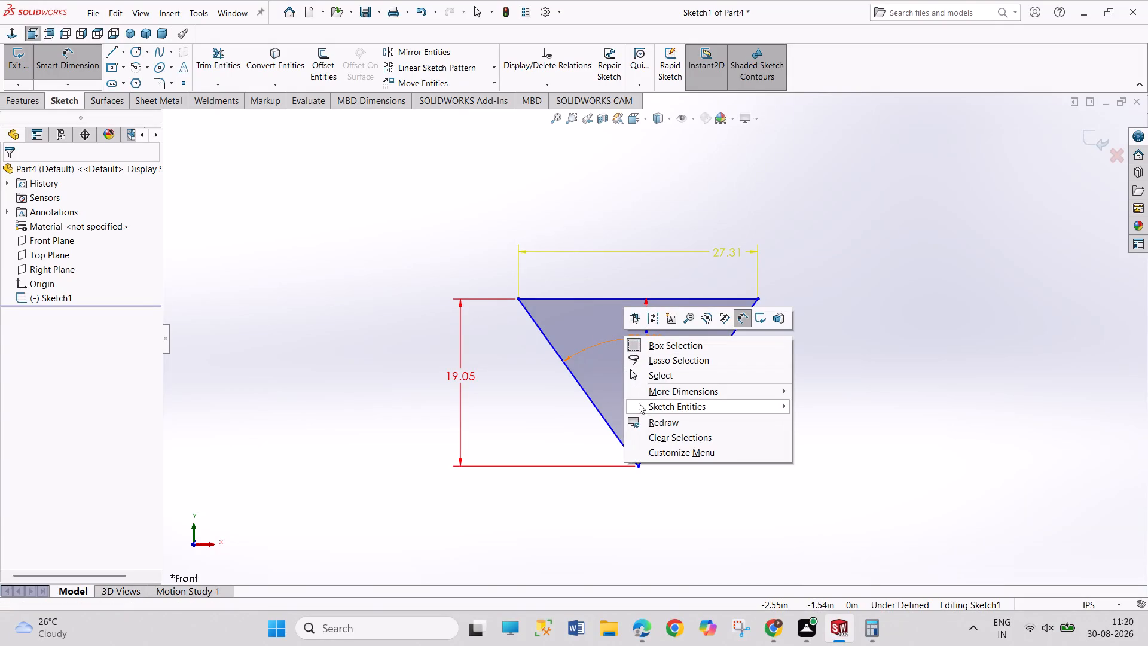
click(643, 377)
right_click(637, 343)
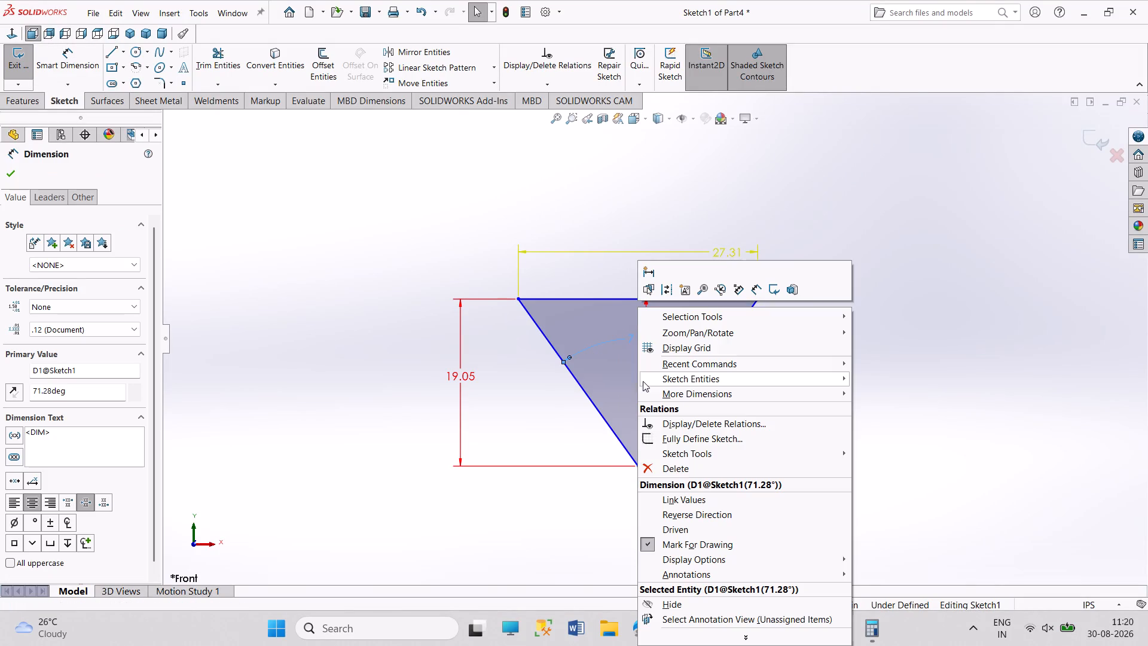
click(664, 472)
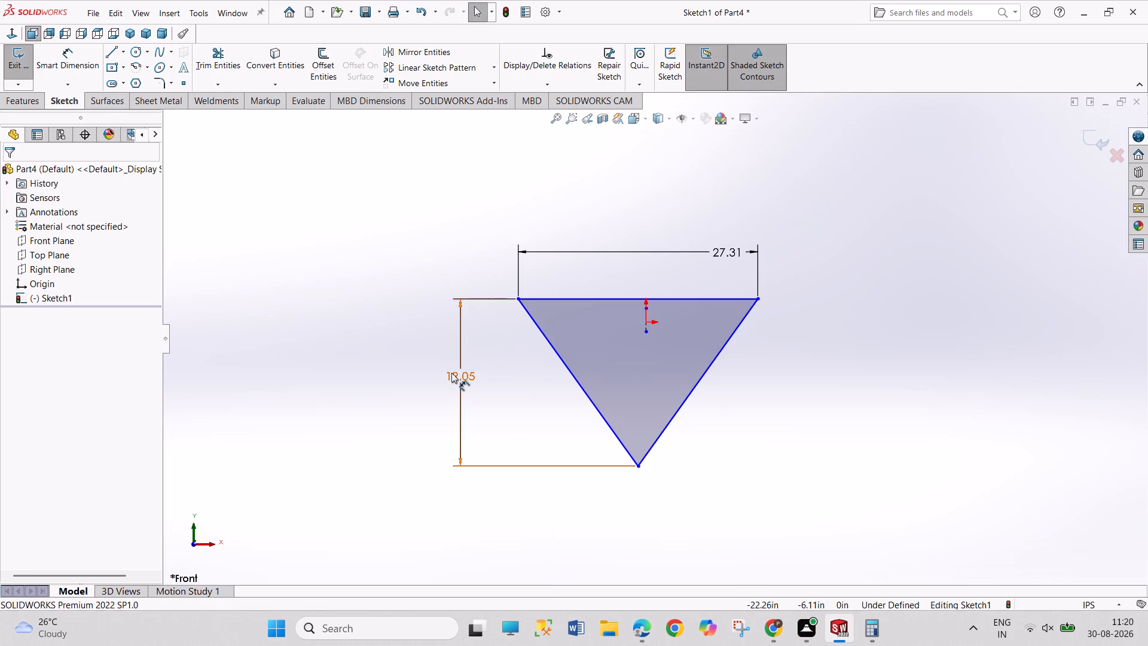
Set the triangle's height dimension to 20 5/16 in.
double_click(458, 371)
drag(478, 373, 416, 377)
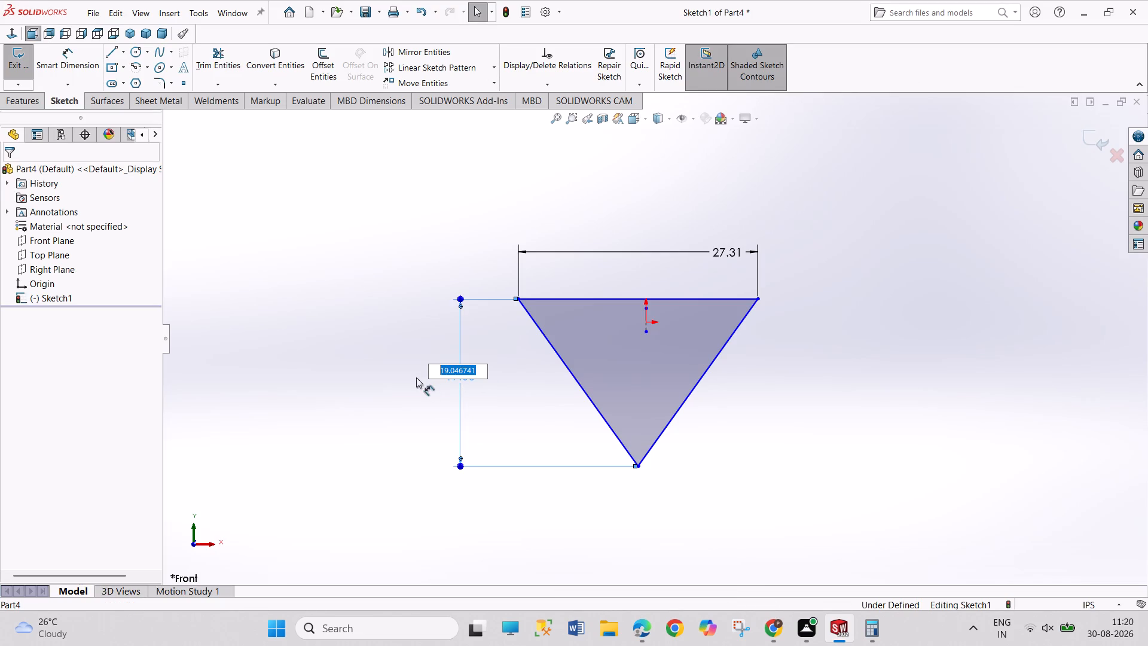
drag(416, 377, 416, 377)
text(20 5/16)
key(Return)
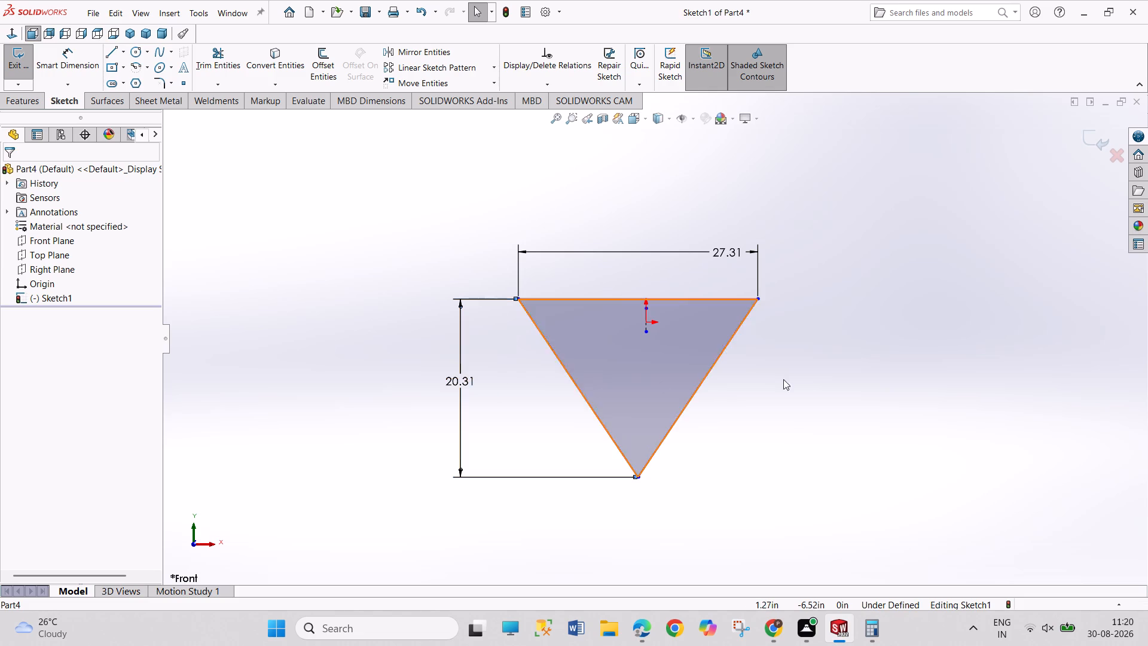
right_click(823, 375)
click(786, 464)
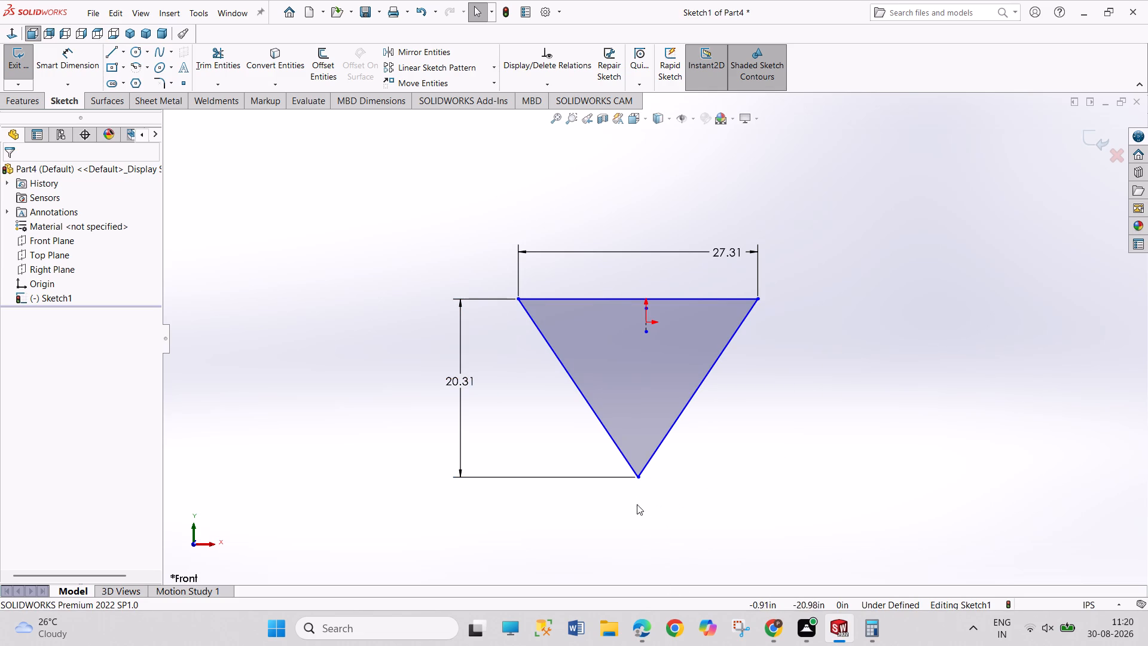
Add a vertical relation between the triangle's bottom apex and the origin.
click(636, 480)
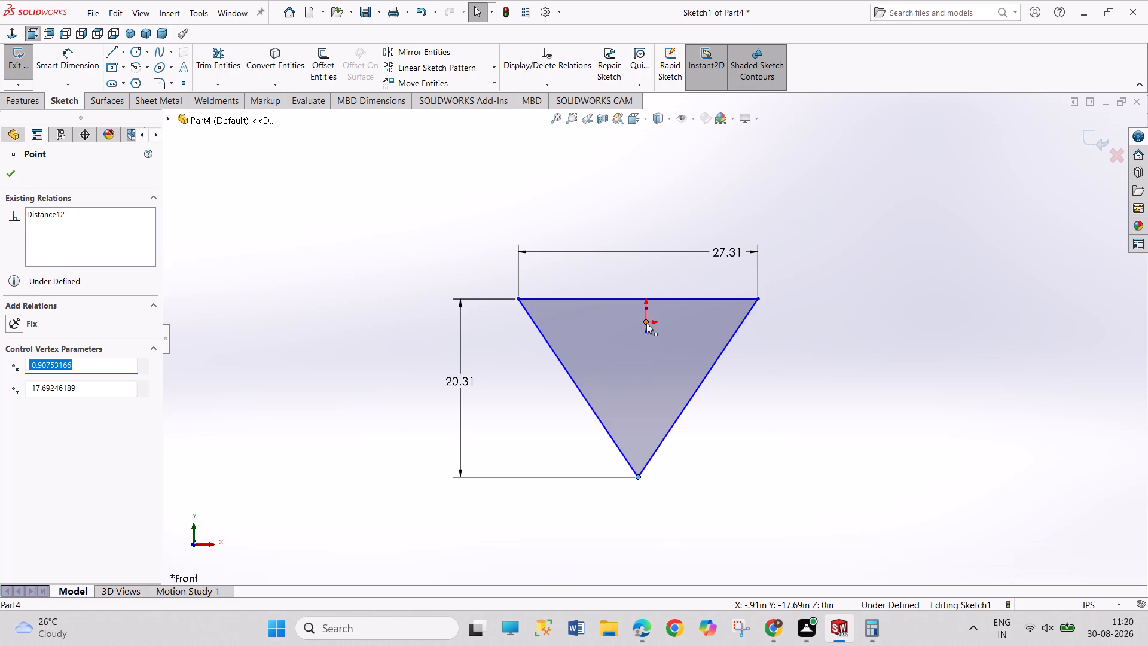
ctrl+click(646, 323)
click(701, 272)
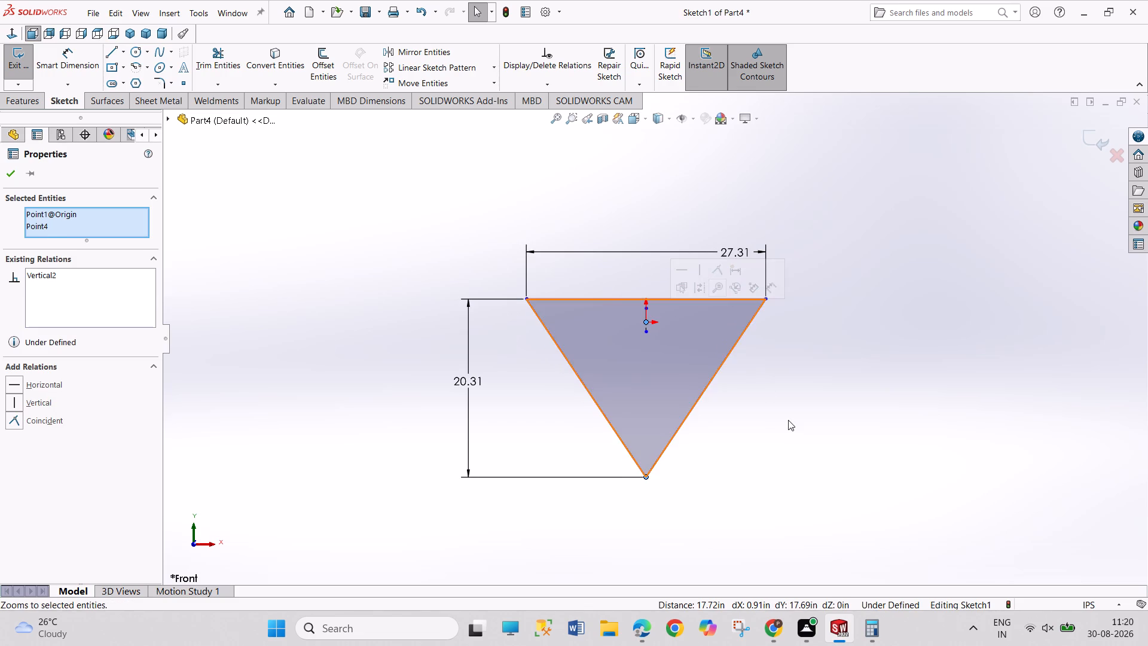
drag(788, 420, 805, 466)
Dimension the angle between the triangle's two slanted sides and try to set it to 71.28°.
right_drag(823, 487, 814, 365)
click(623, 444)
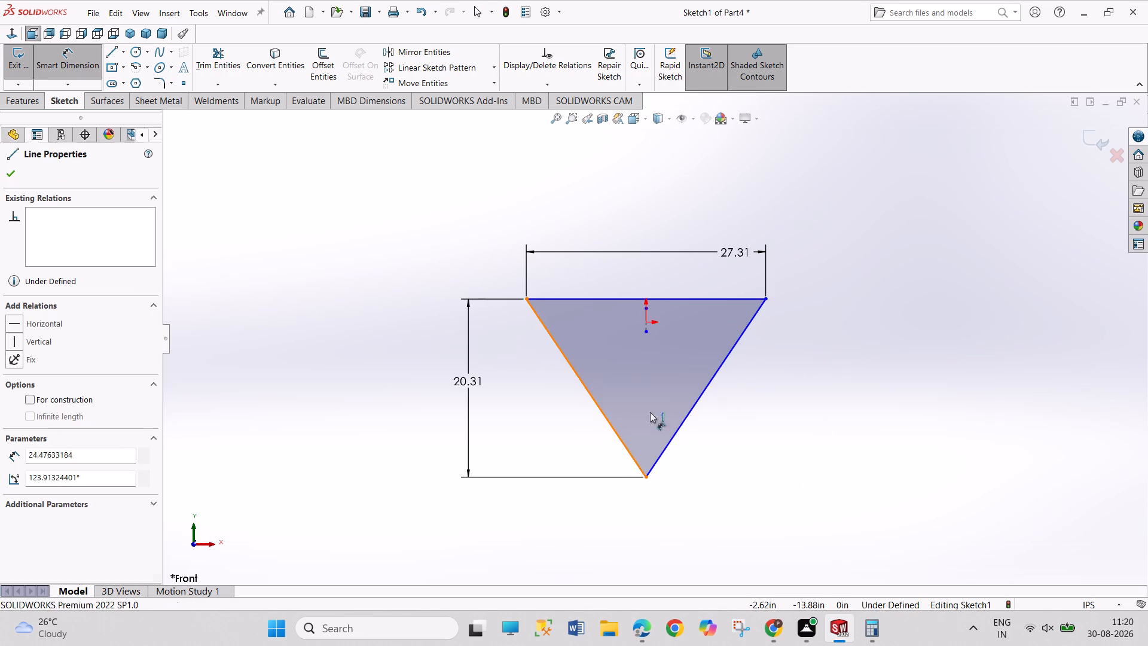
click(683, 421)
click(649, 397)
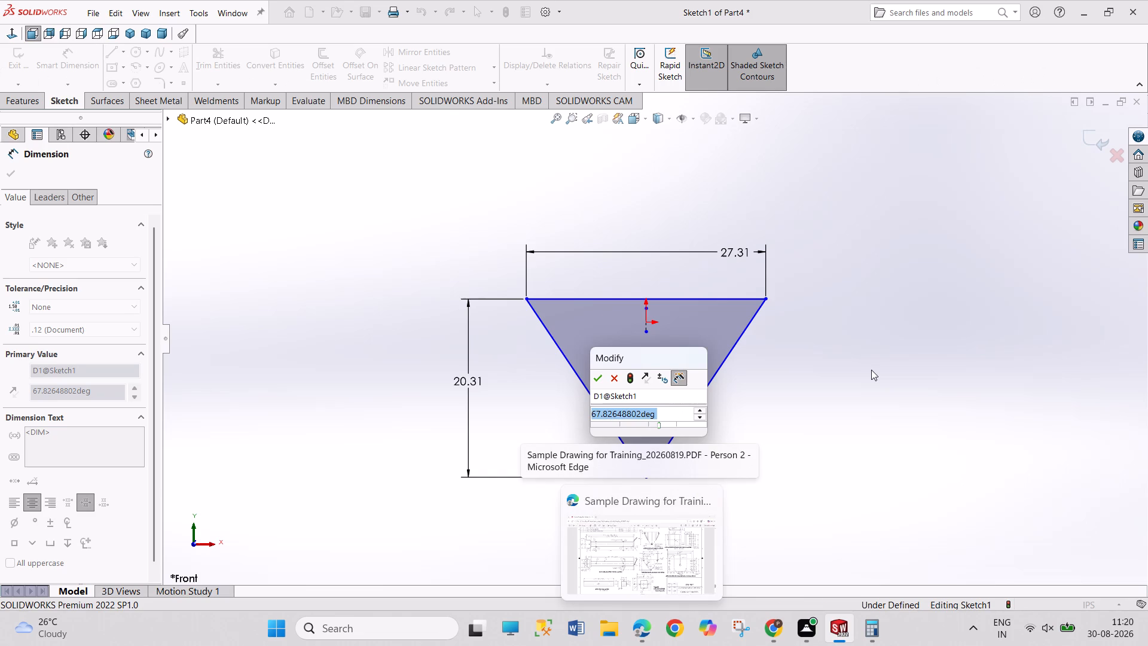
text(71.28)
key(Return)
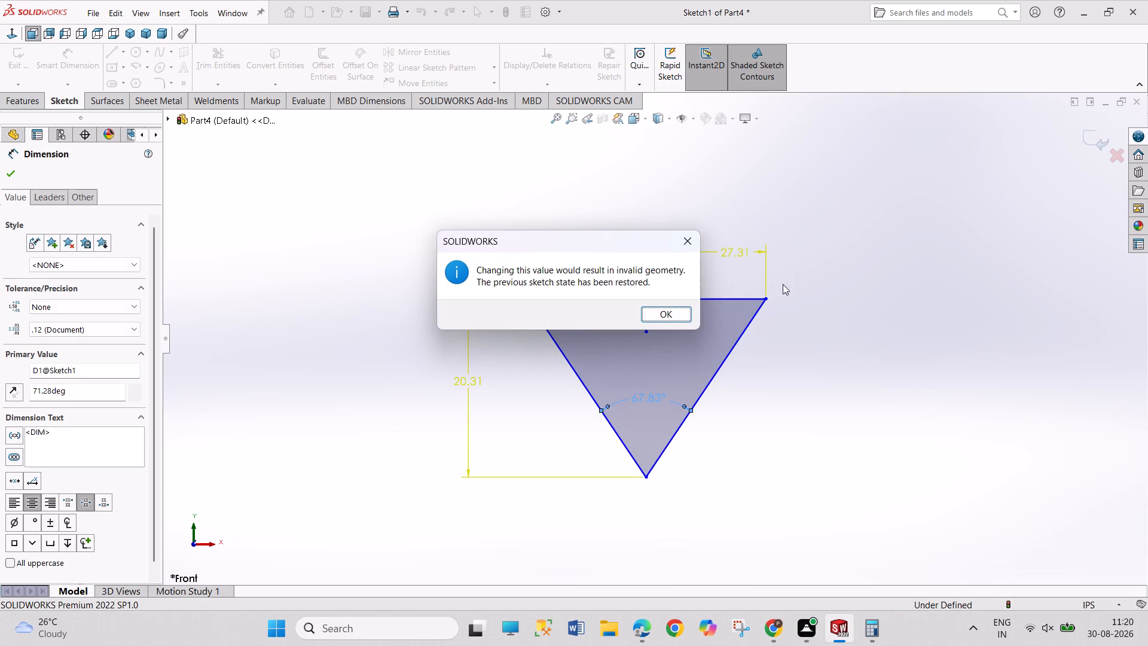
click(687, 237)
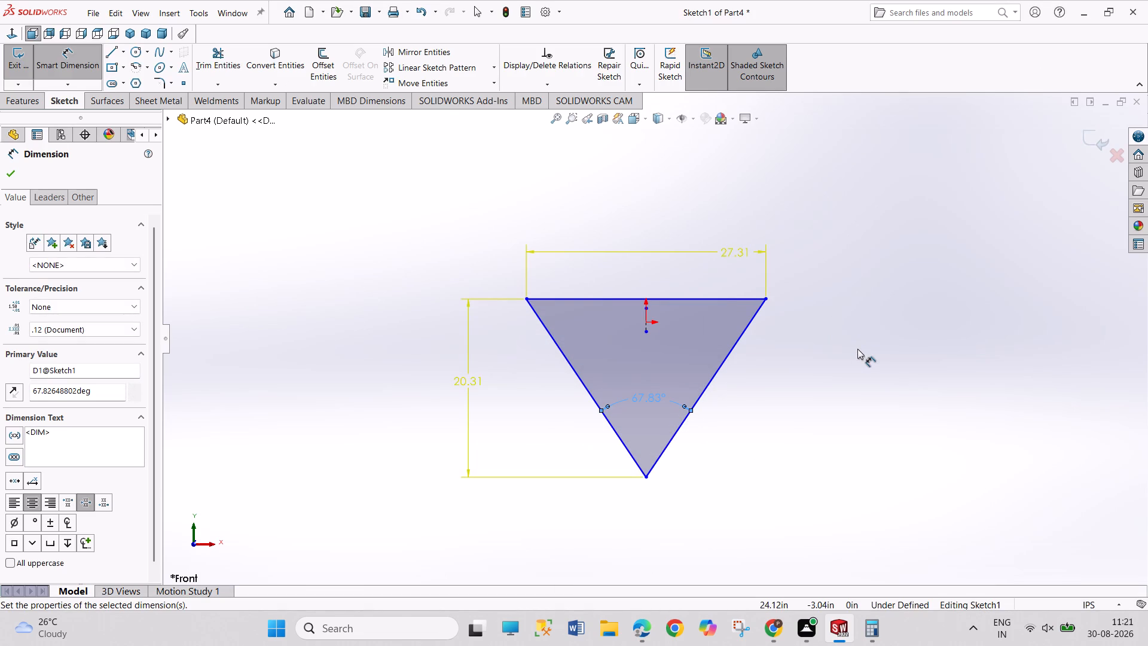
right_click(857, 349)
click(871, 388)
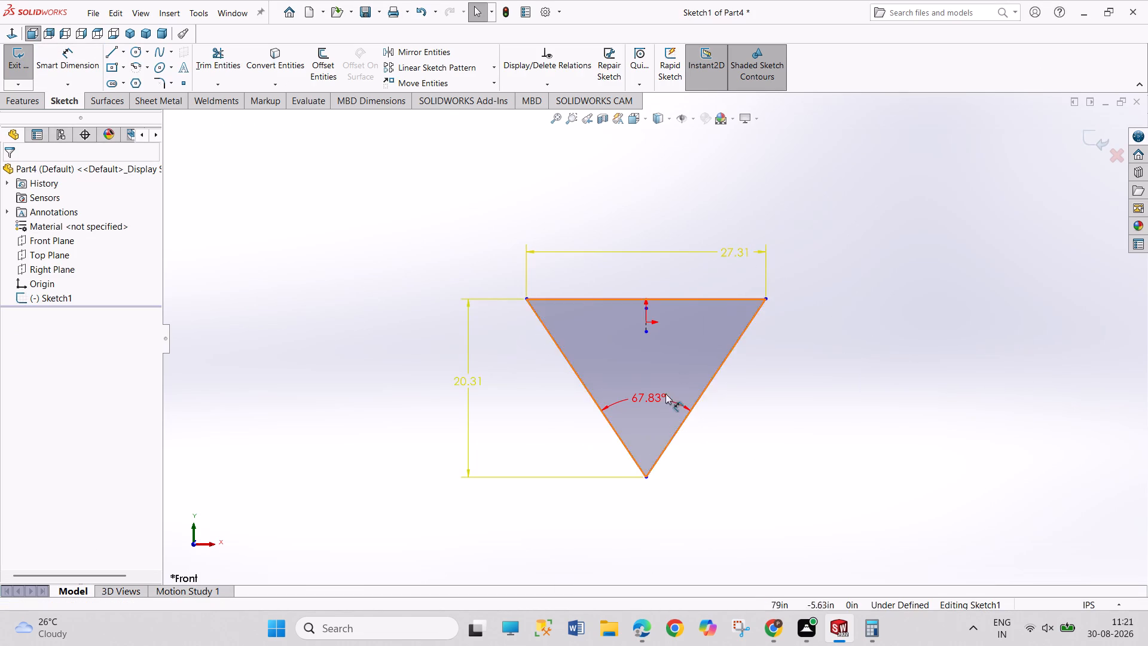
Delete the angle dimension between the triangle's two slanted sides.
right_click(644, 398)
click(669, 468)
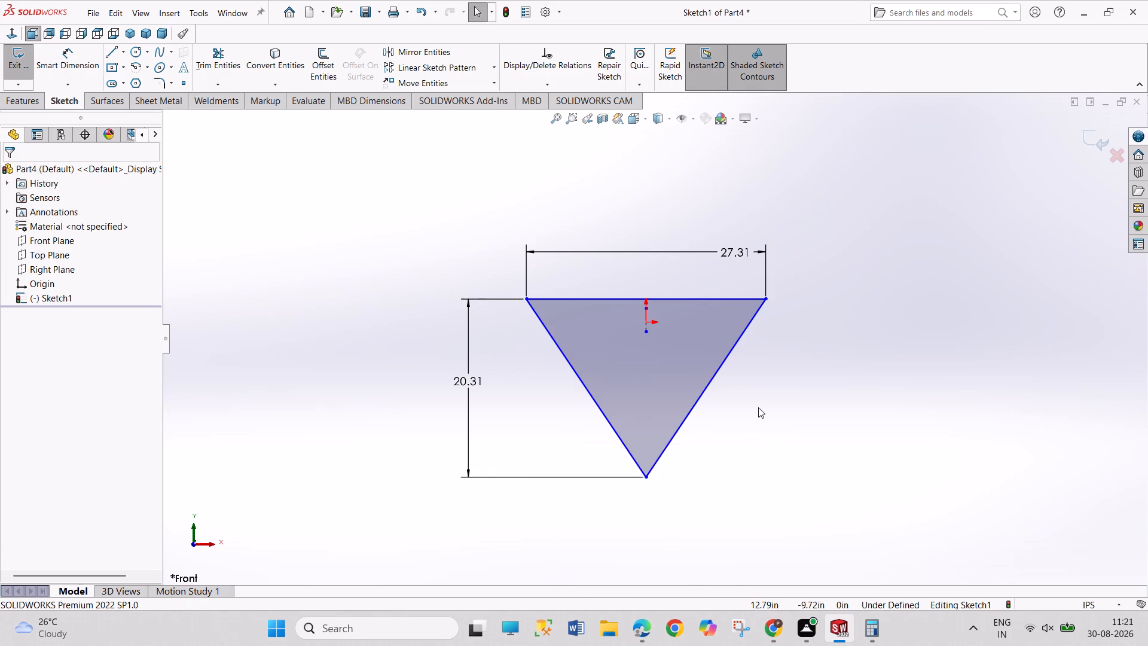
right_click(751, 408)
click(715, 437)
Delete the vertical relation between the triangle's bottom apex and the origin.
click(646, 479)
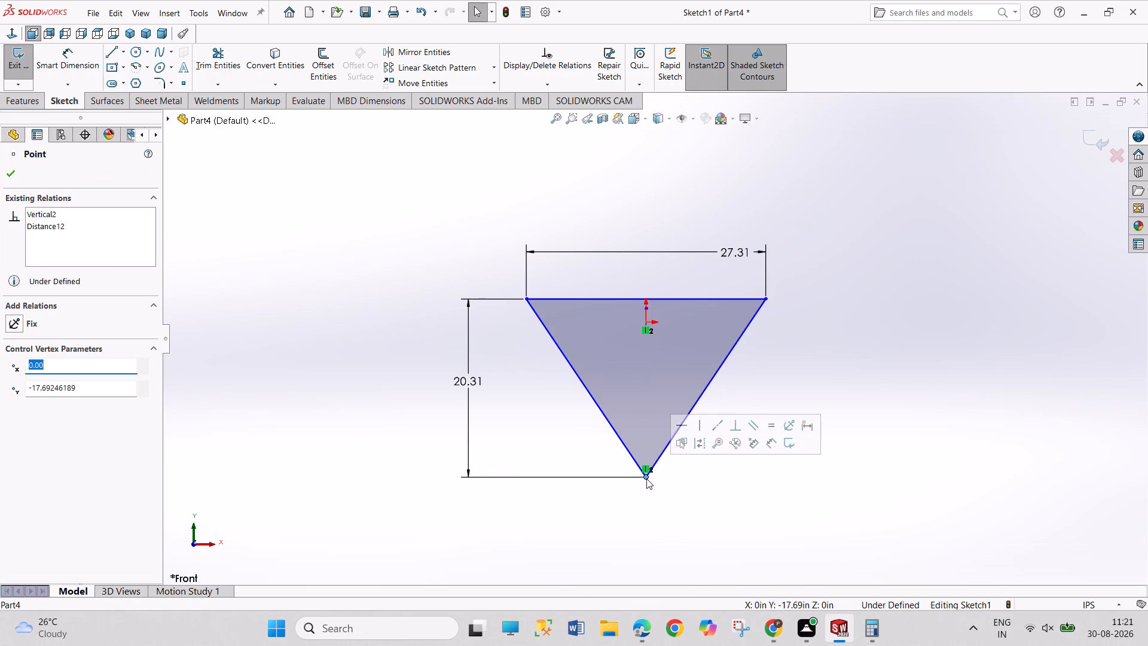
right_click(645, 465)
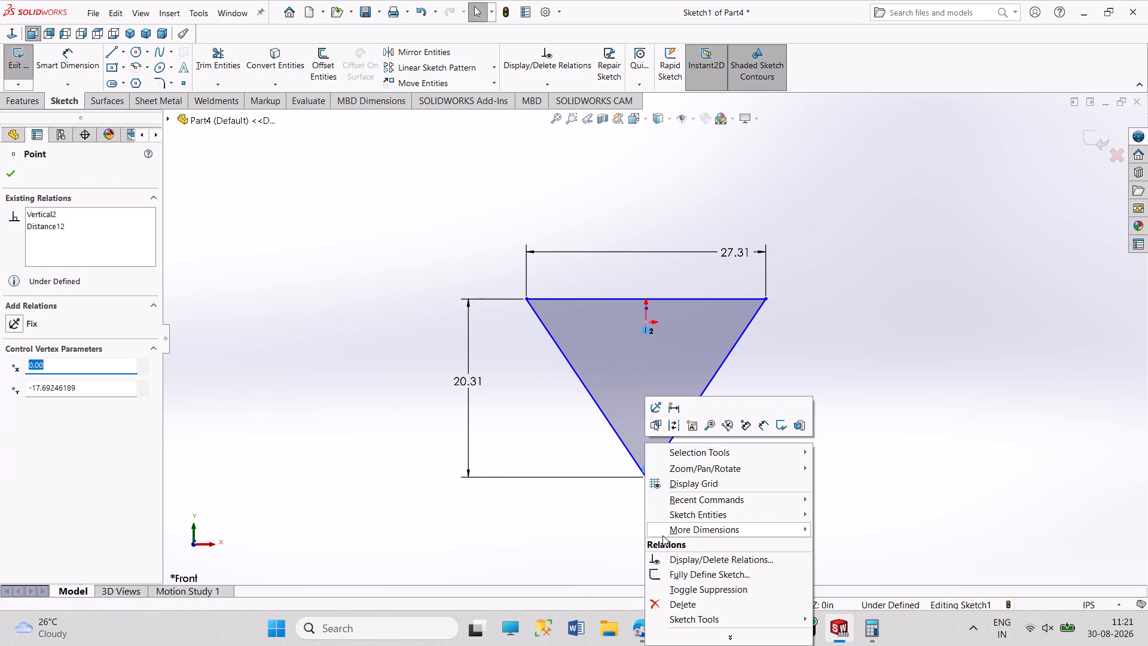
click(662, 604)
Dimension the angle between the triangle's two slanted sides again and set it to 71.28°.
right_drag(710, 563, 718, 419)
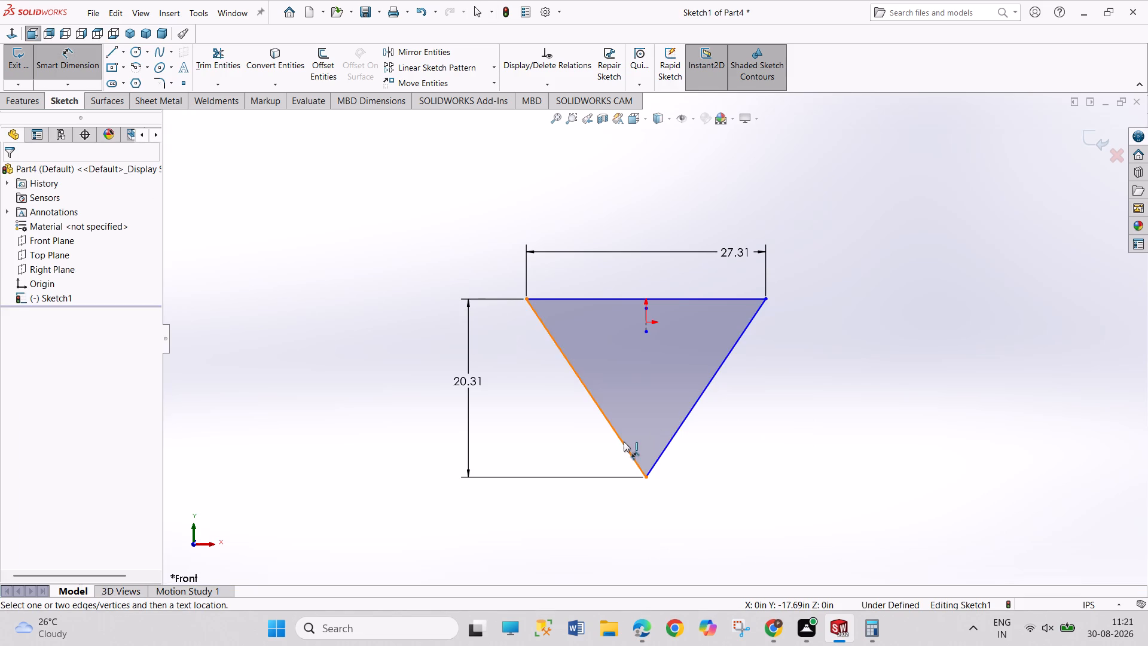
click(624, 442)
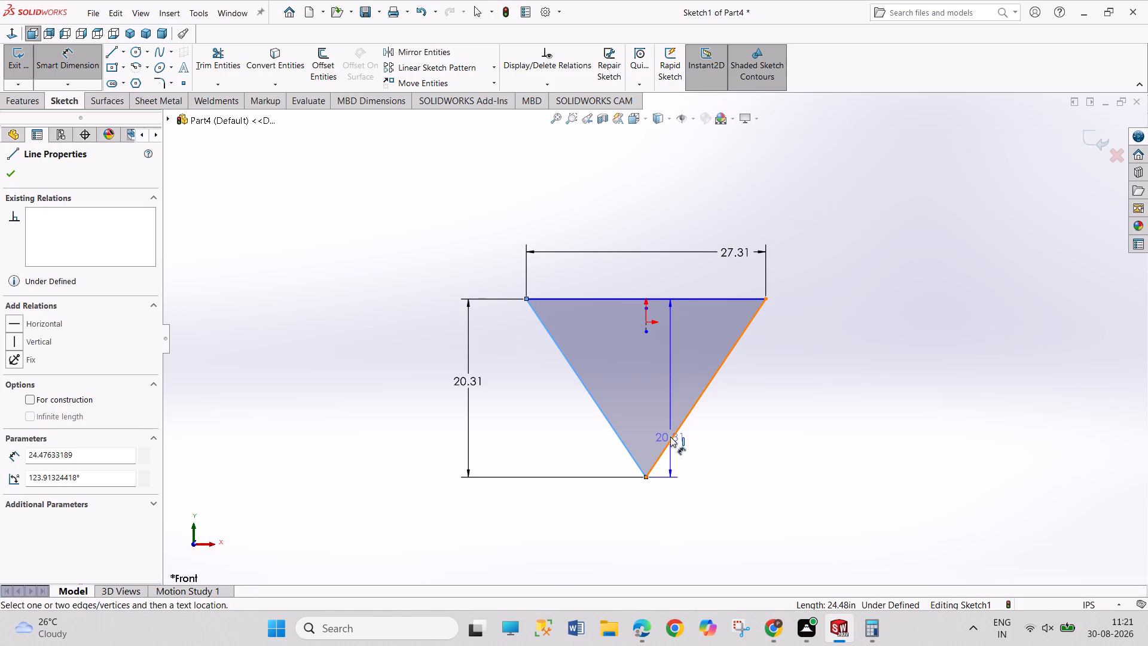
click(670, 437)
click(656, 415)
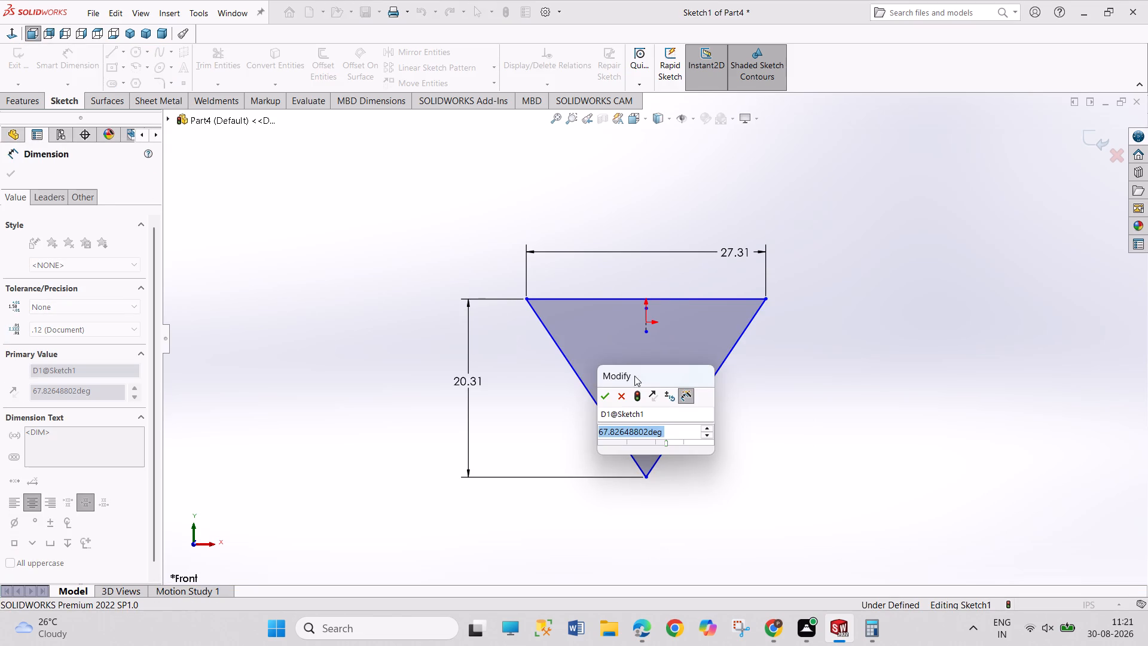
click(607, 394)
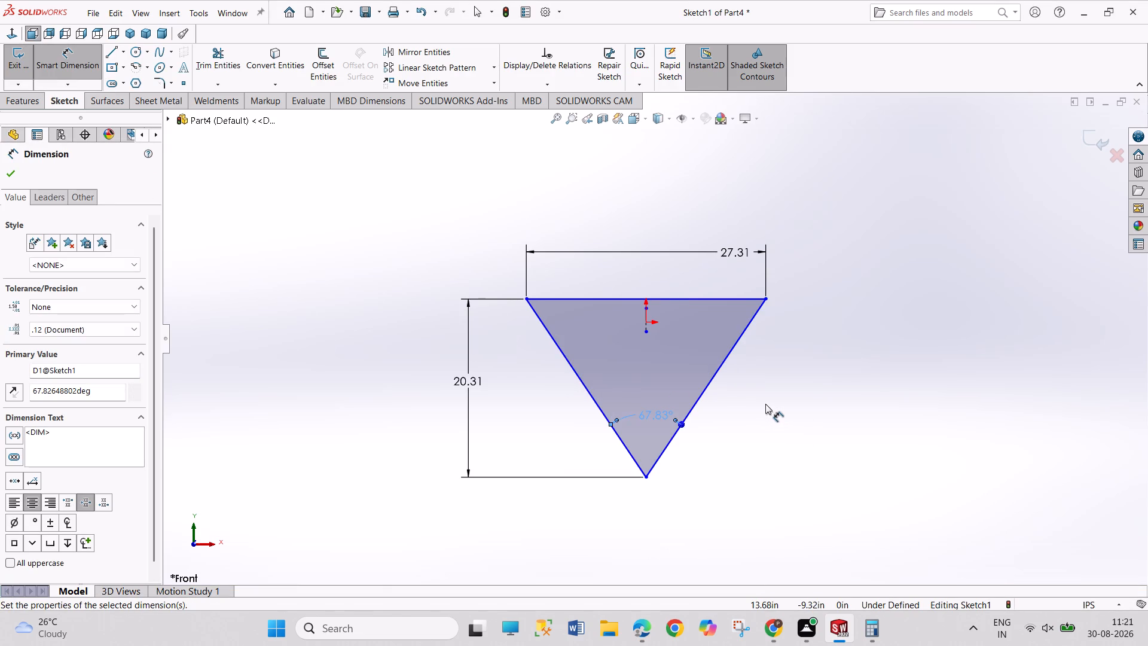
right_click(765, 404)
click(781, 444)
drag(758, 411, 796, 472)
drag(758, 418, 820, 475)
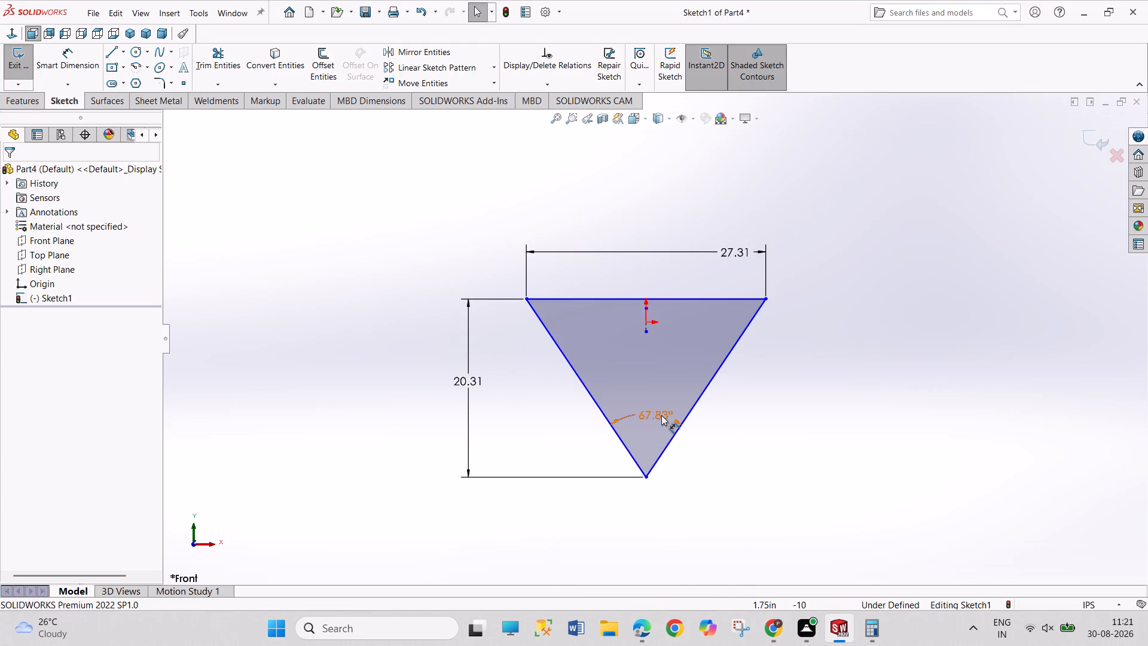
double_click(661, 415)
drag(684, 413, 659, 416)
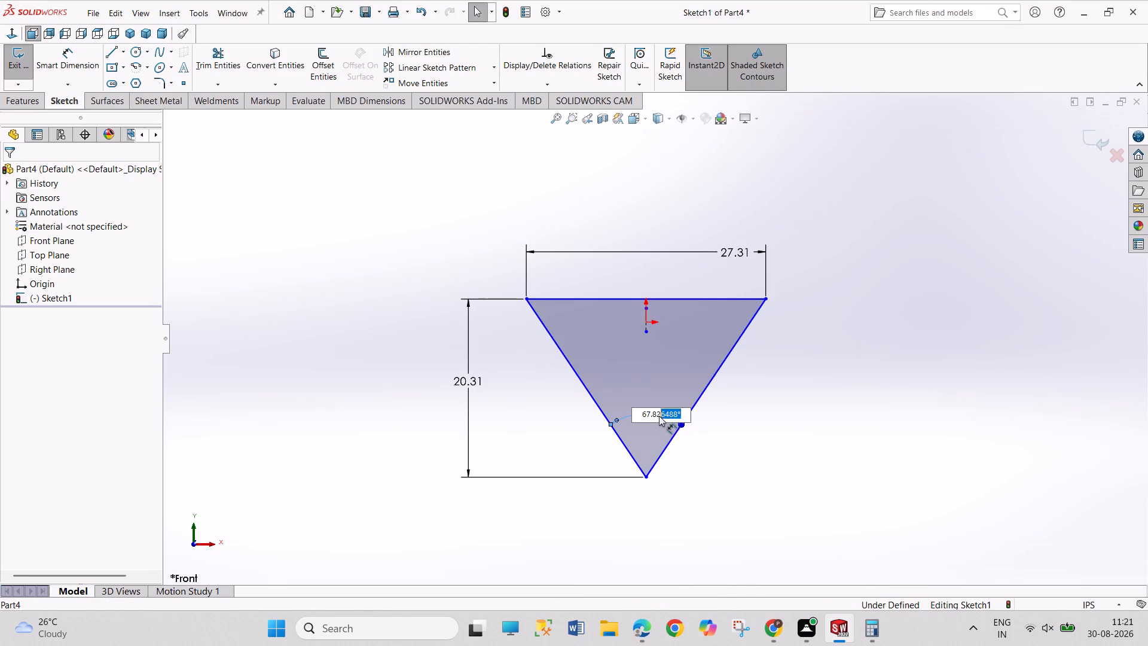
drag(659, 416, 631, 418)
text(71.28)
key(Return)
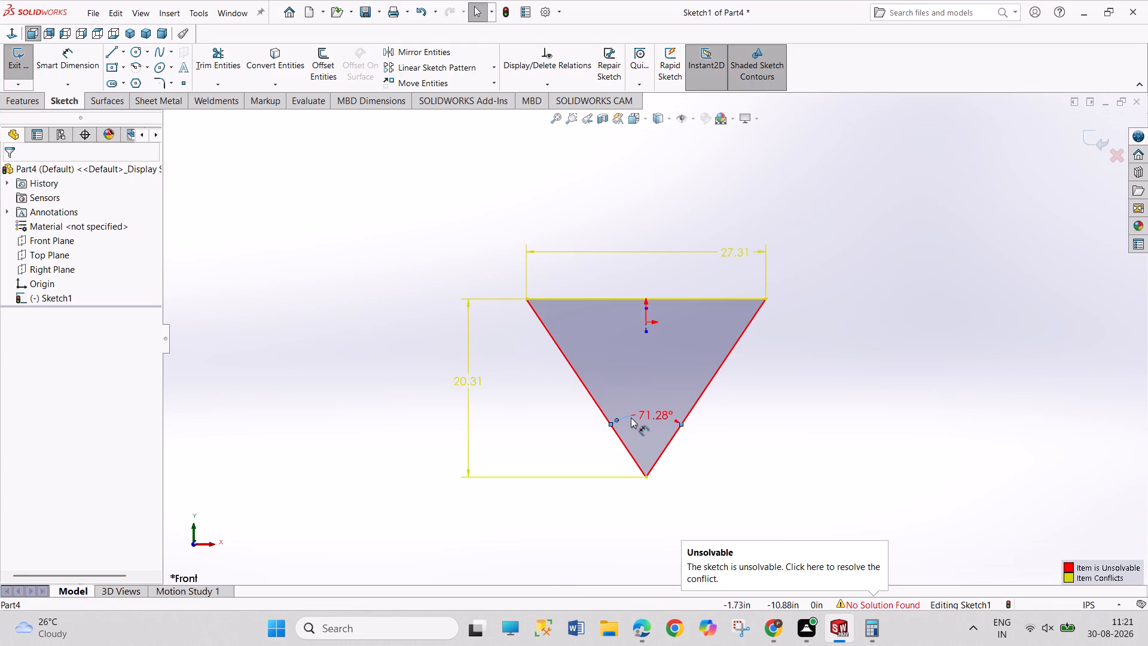
Delete the whole triangle together with its dimensions from the sketch.
drag(815, 220, 817, 288)
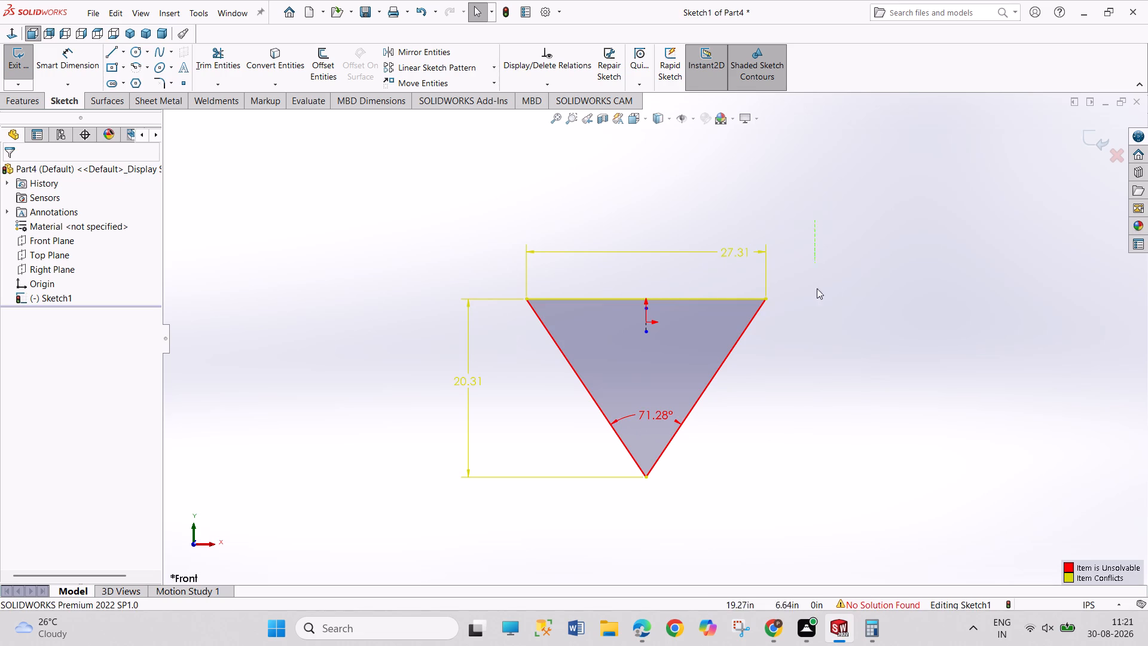
drag(817, 288, 501, 497)
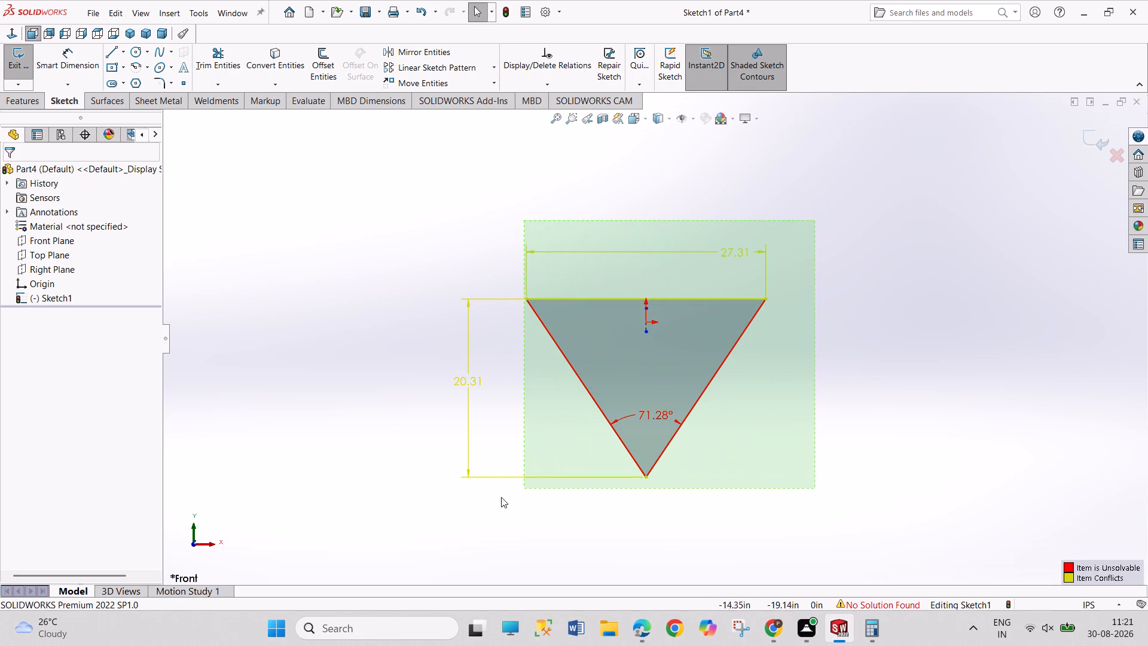
drag(501, 497, 381, 515)
key(Delete)
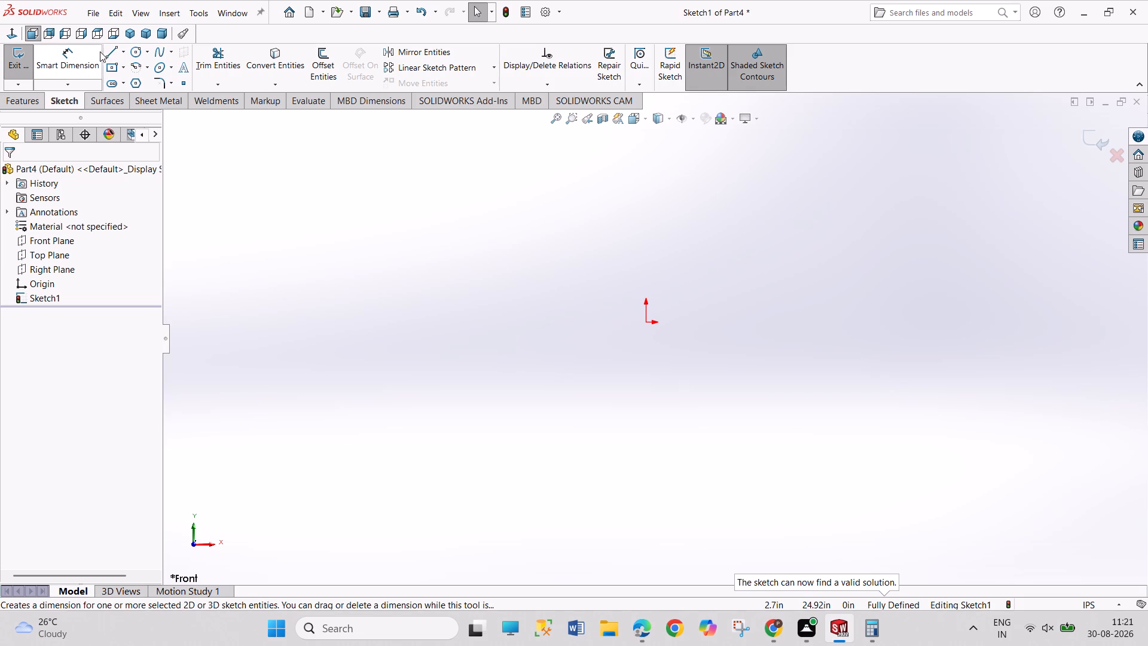
Sketch a closed triangle with a horizontal base about 32.6 in long through the origin and its apex about 21.6 in above.
drag(115, 51, 114, 57)
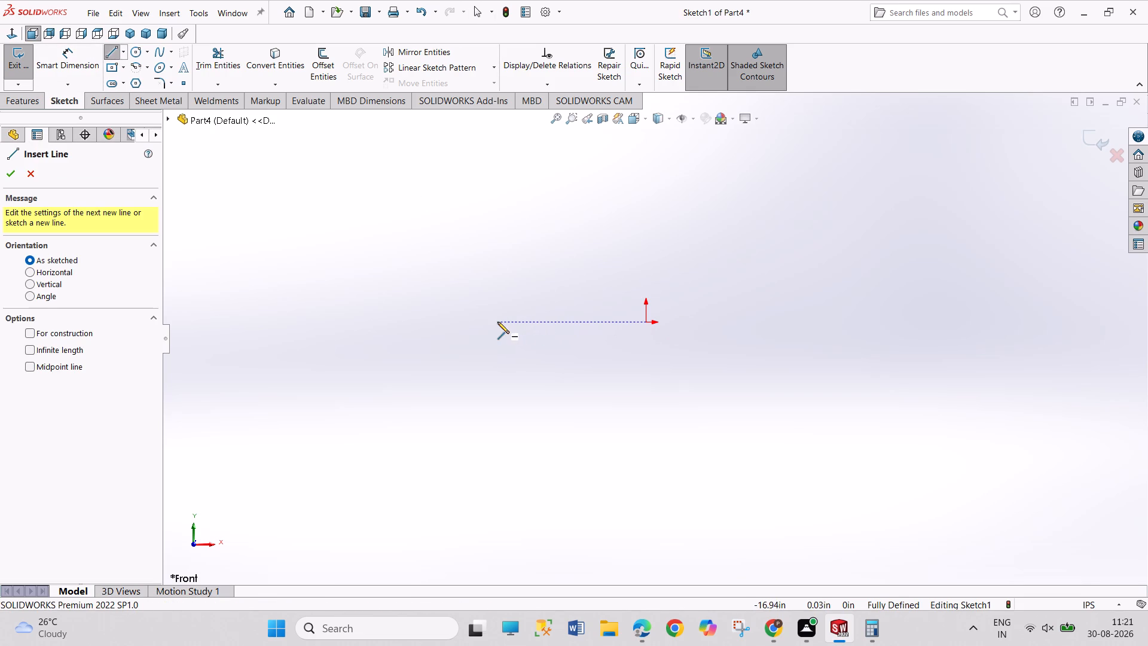
click(497, 322)
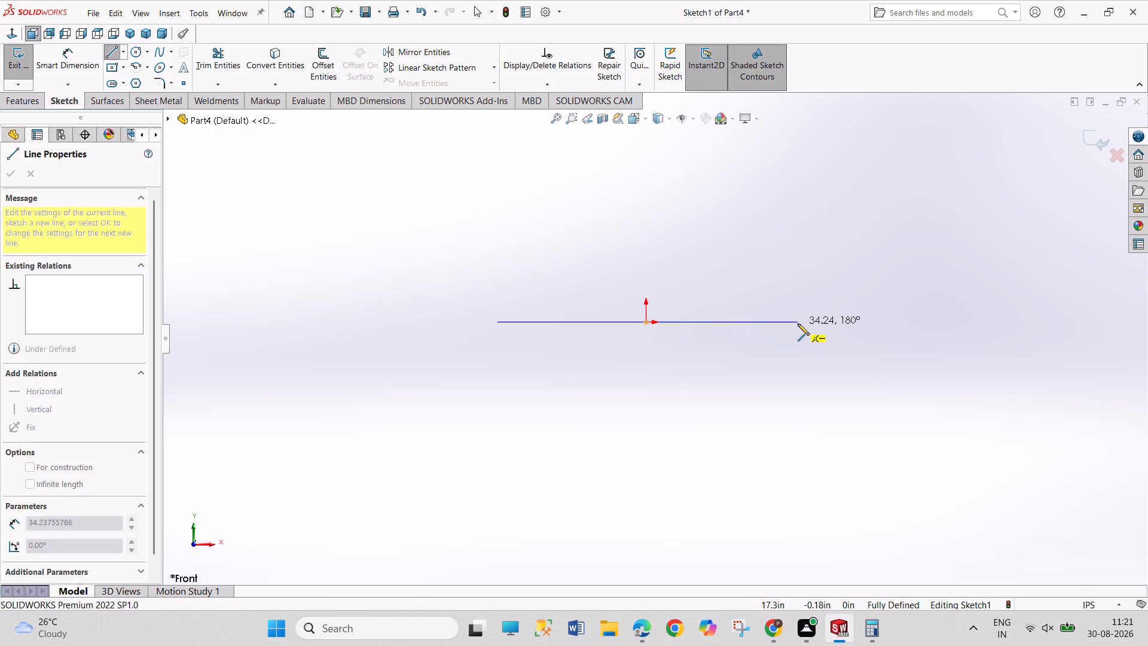
click(783, 324)
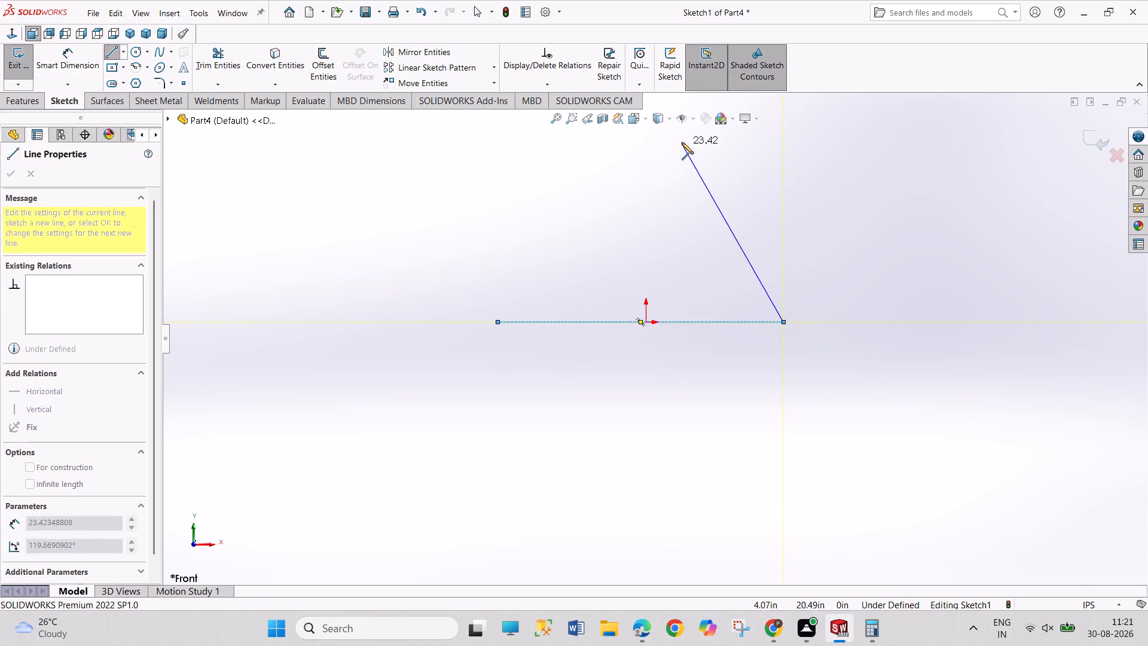
click(626, 132)
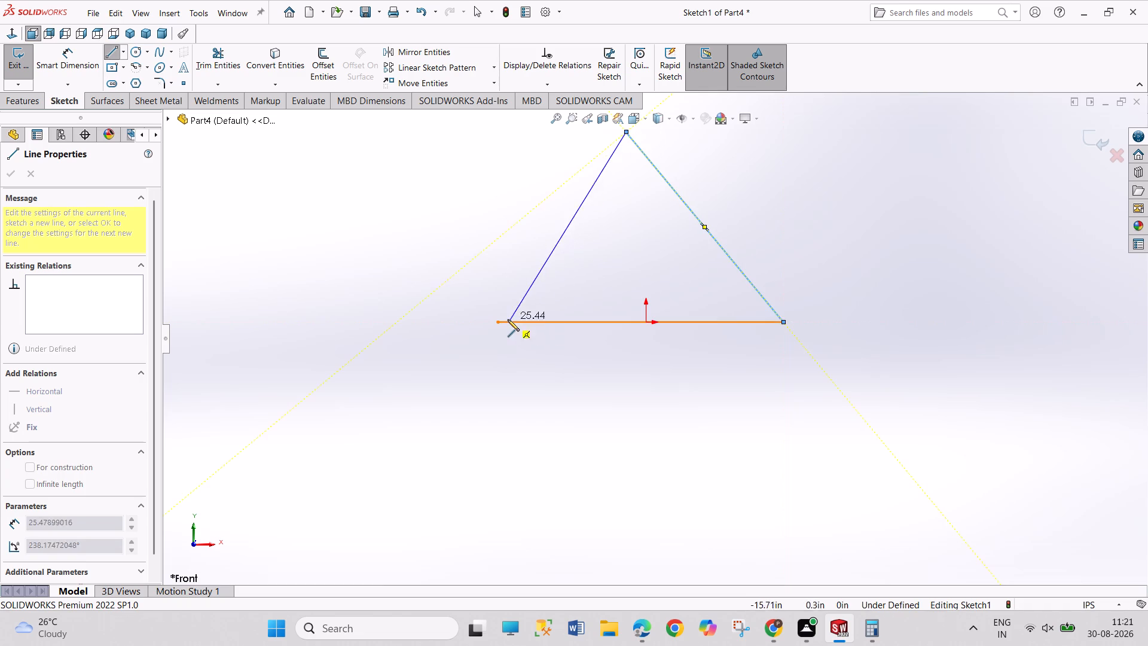
click(499, 321)
right_click(520, 379)
click(538, 389)
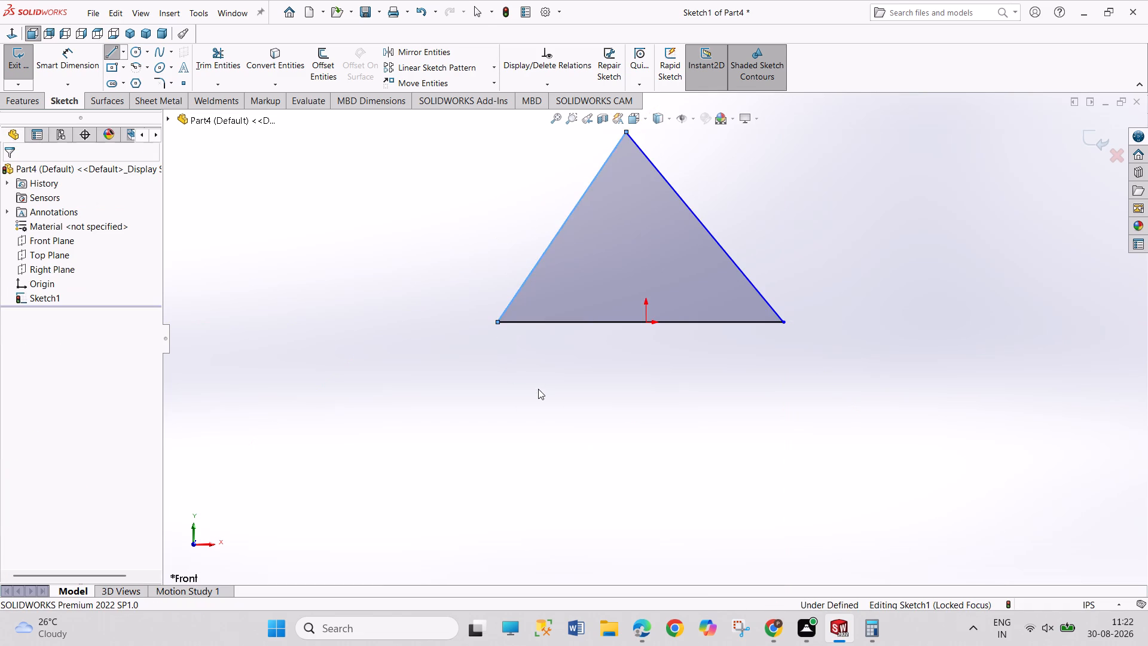
Dimension the triangle's horizontal base and set its length to 27 13/16 in.
right_drag(644, 410, 609, 327)
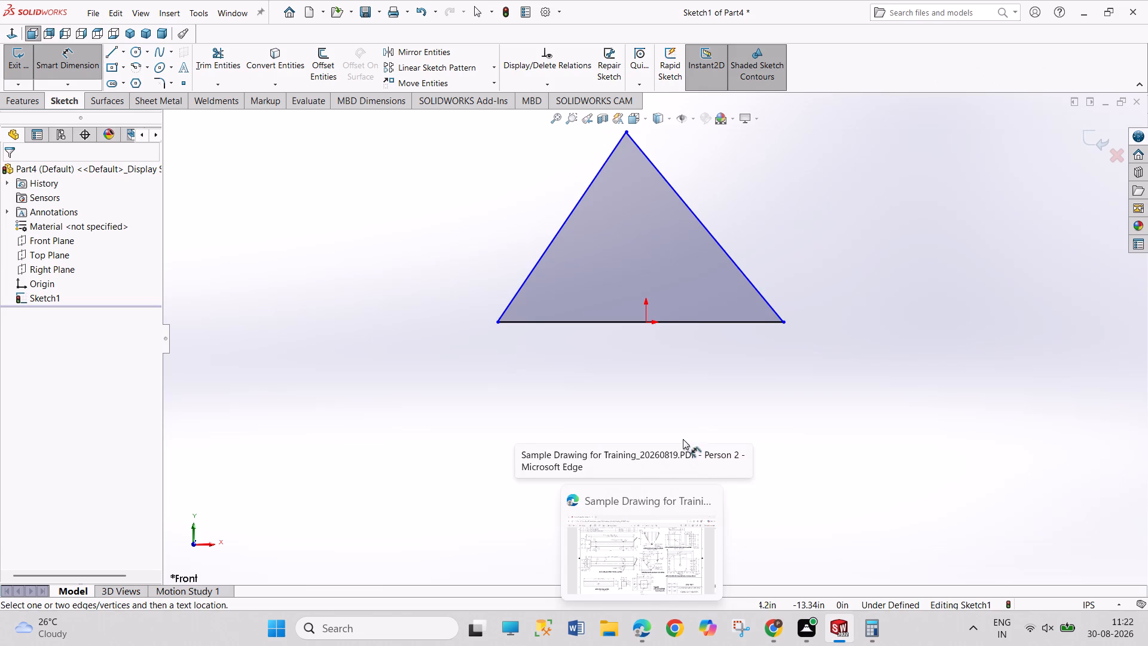
click(684, 321)
click(667, 370)
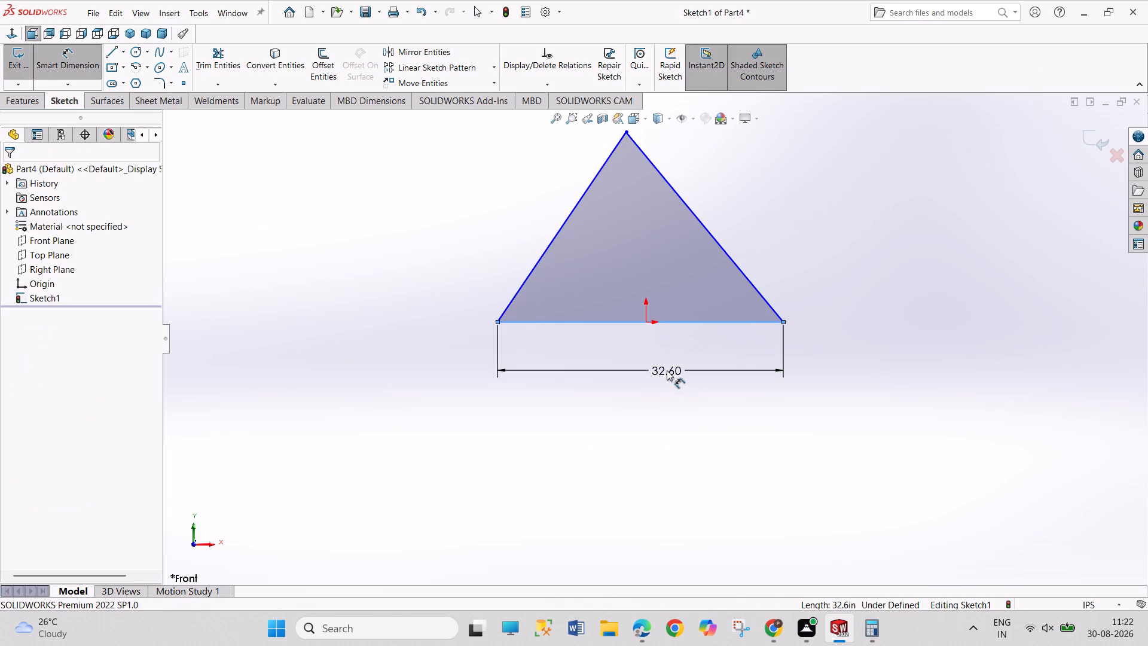
text(27 13/16)
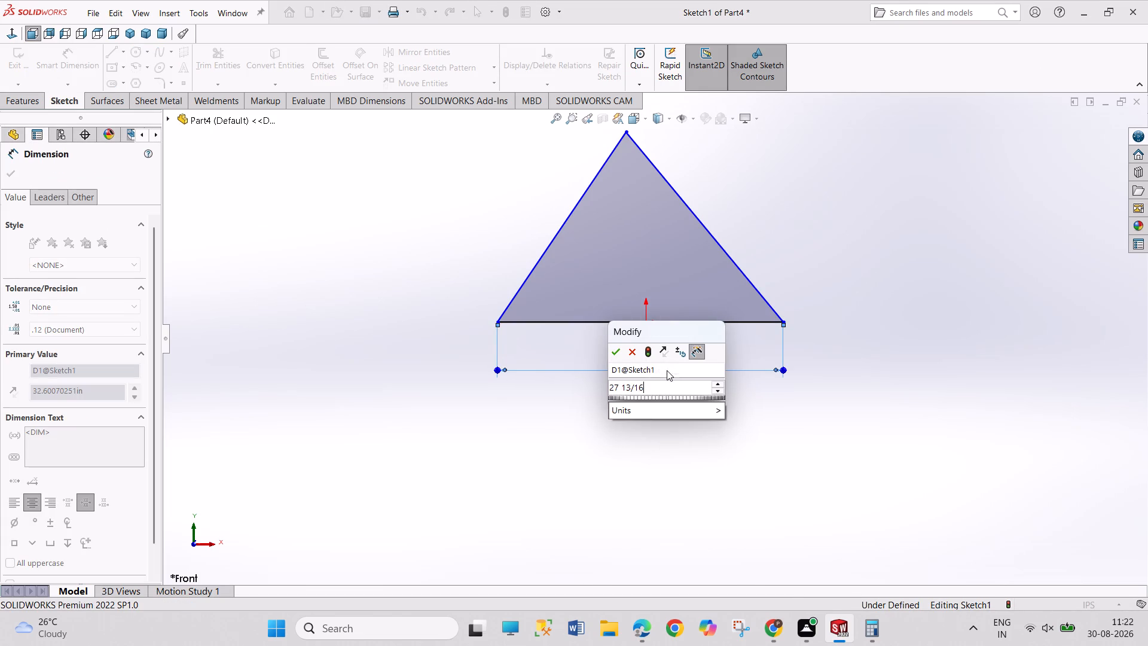
key(Return)
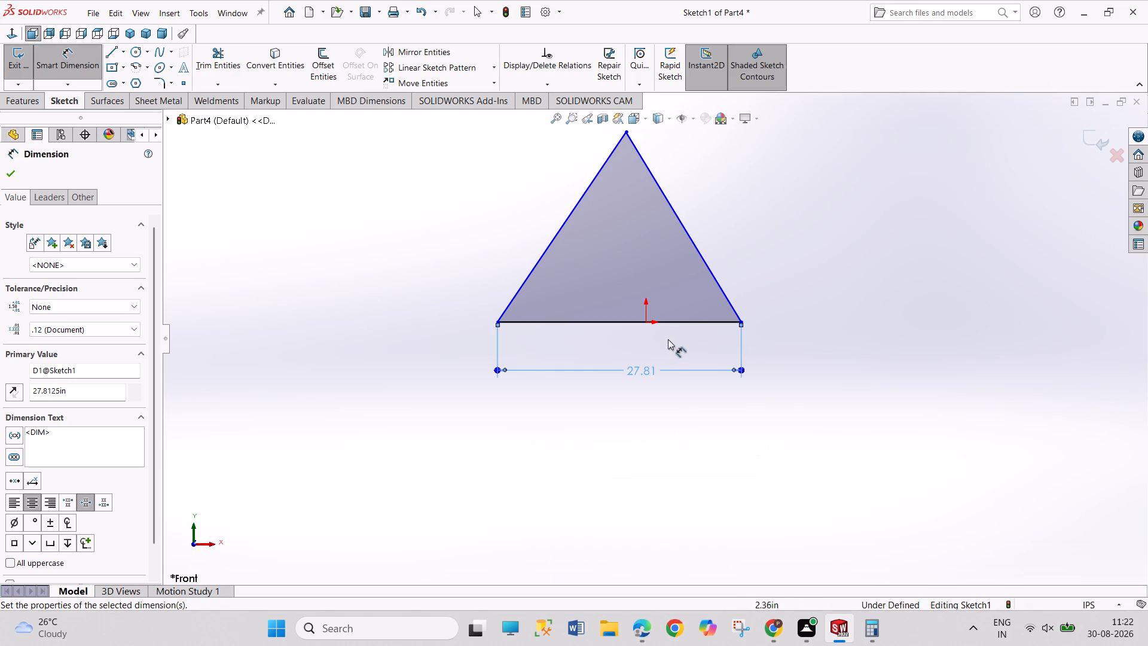
Dimension the vertical height from the base to the triangle's apex and set it to 20 5/16 in.
click(674, 319)
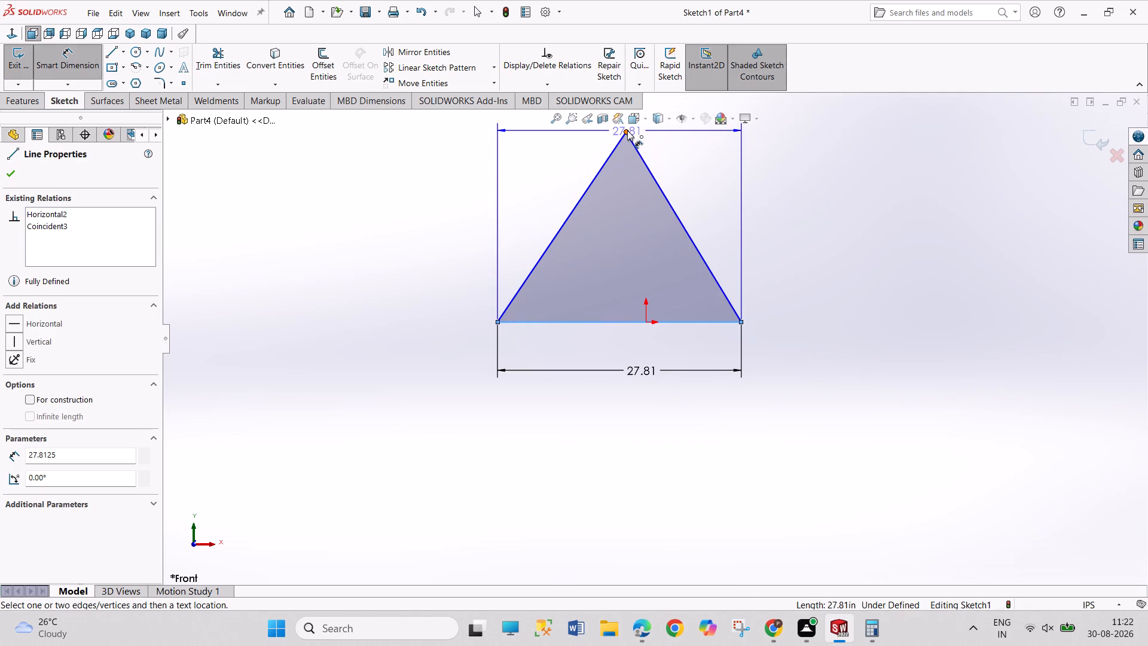
click(627, 130)
click(795, 205)
text(20)
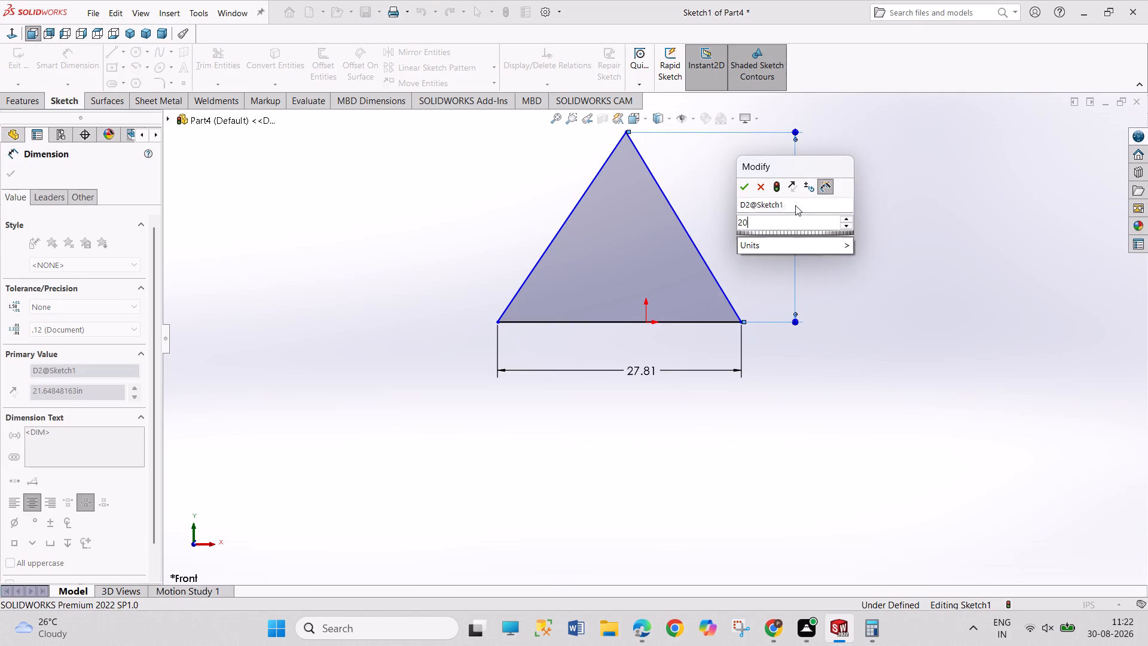
key(space)
text(5/16)
key(Return)
right_click(847, 262)
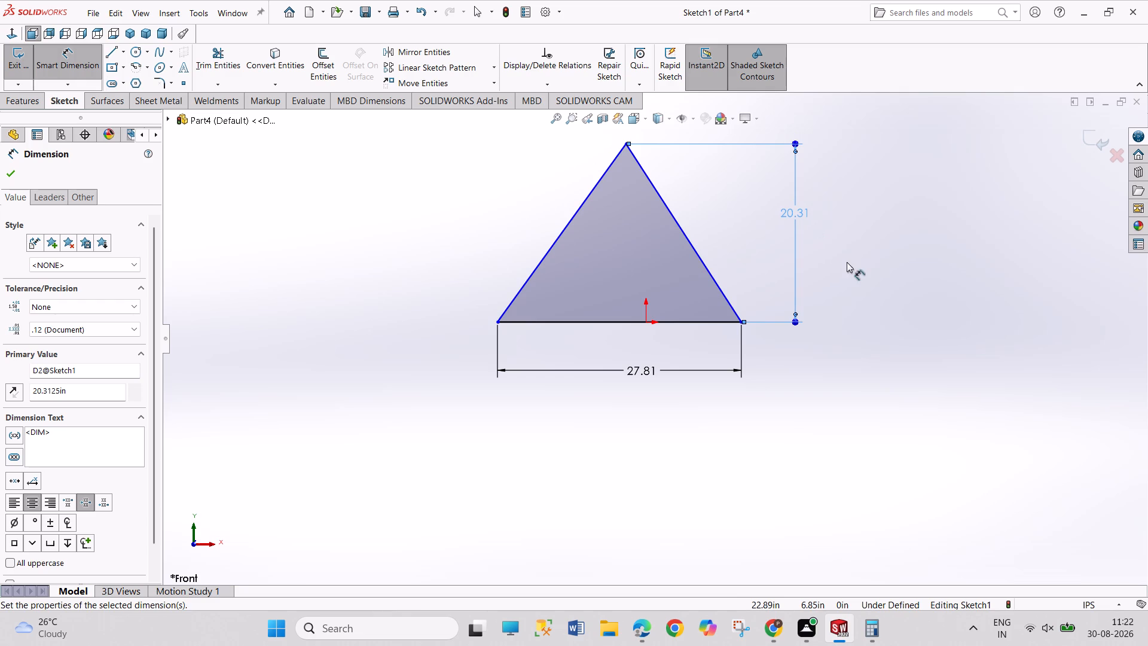
click(869, 306)
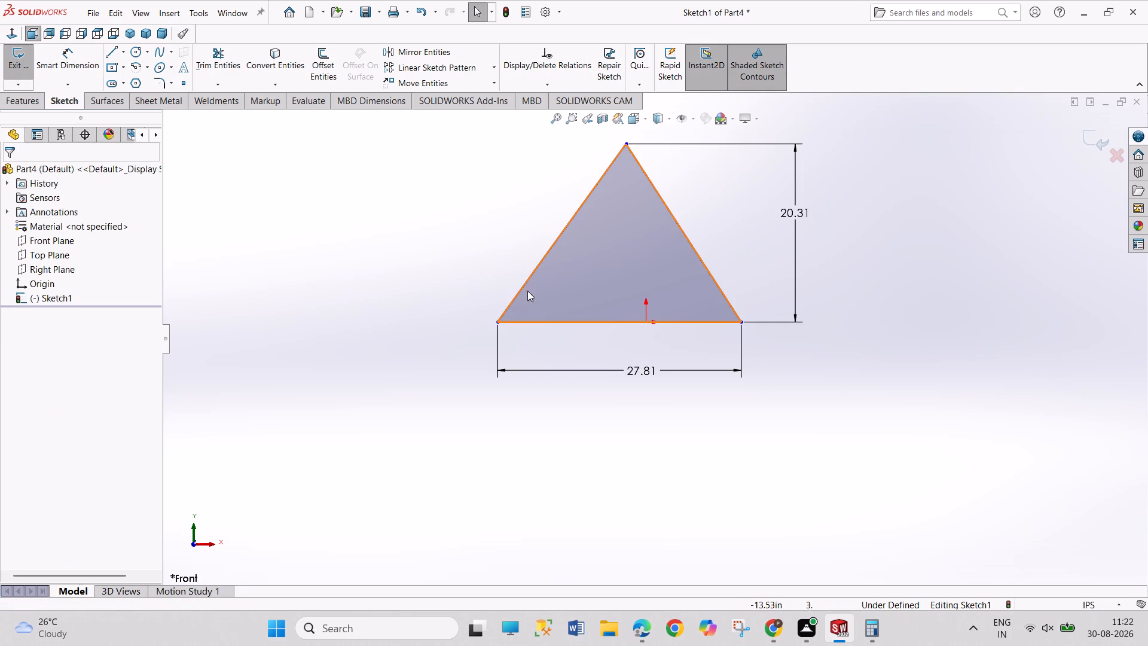
Delete the triangle's right slanted side, keeping the base and the left slanted side.
click(524, 284)
drag(949, 423, 960, 462)
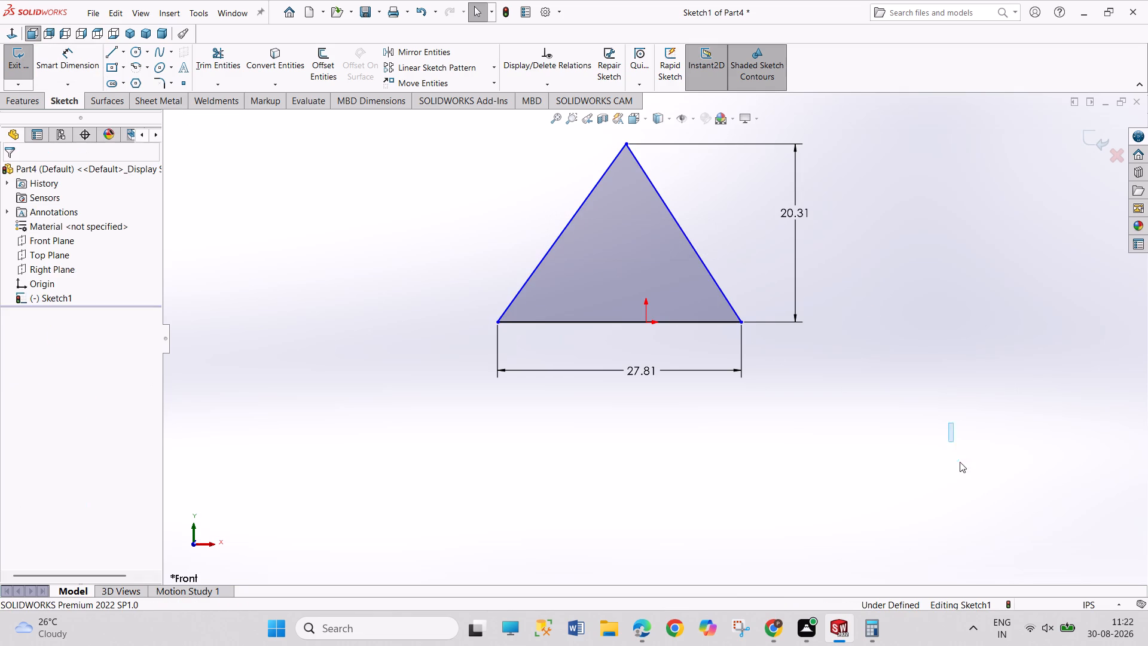
drag(960, 462, 963, 467)
right_click(698, 259)
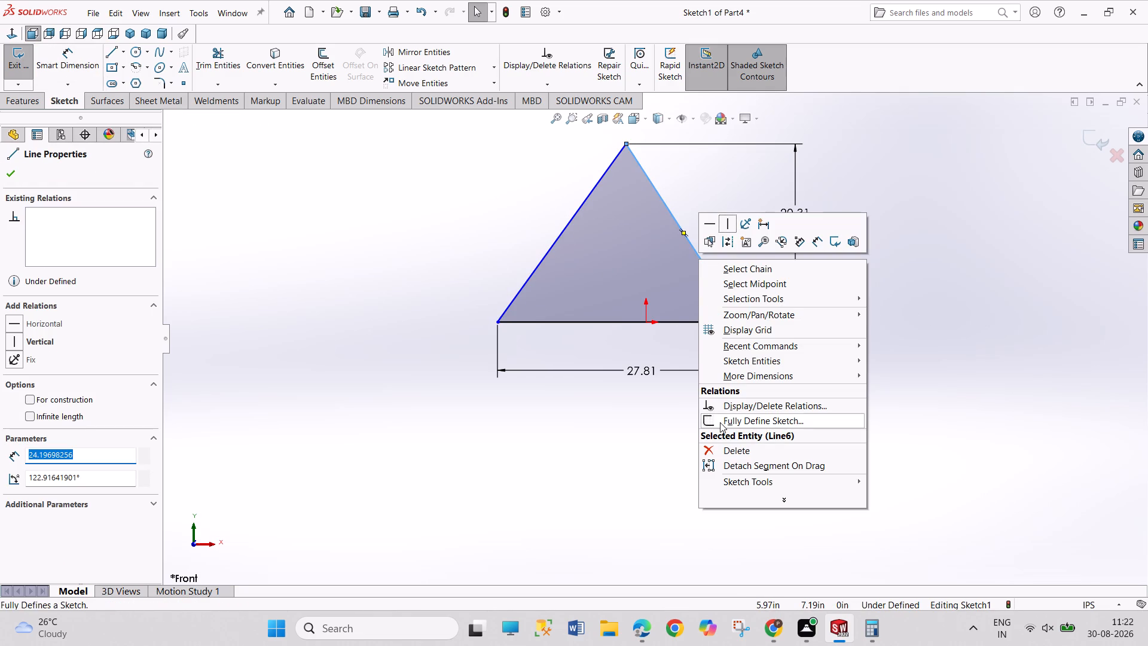
click(717, 446)
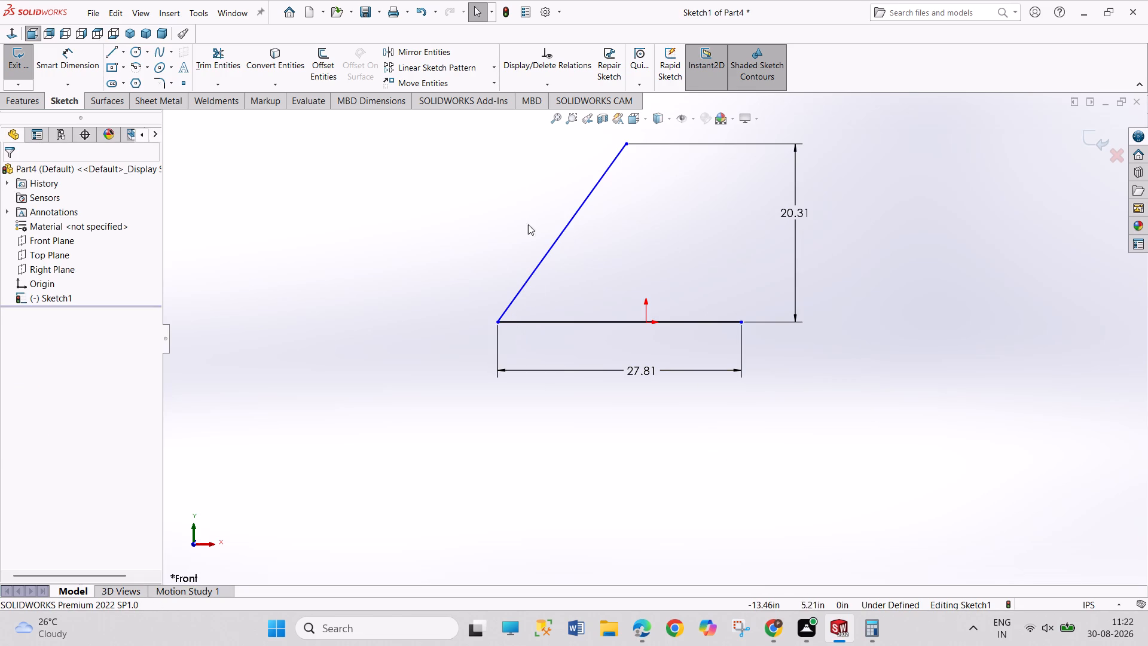
Sketch a vertical centerline about 11.15 in long upward from the origin.
click(121, 51)
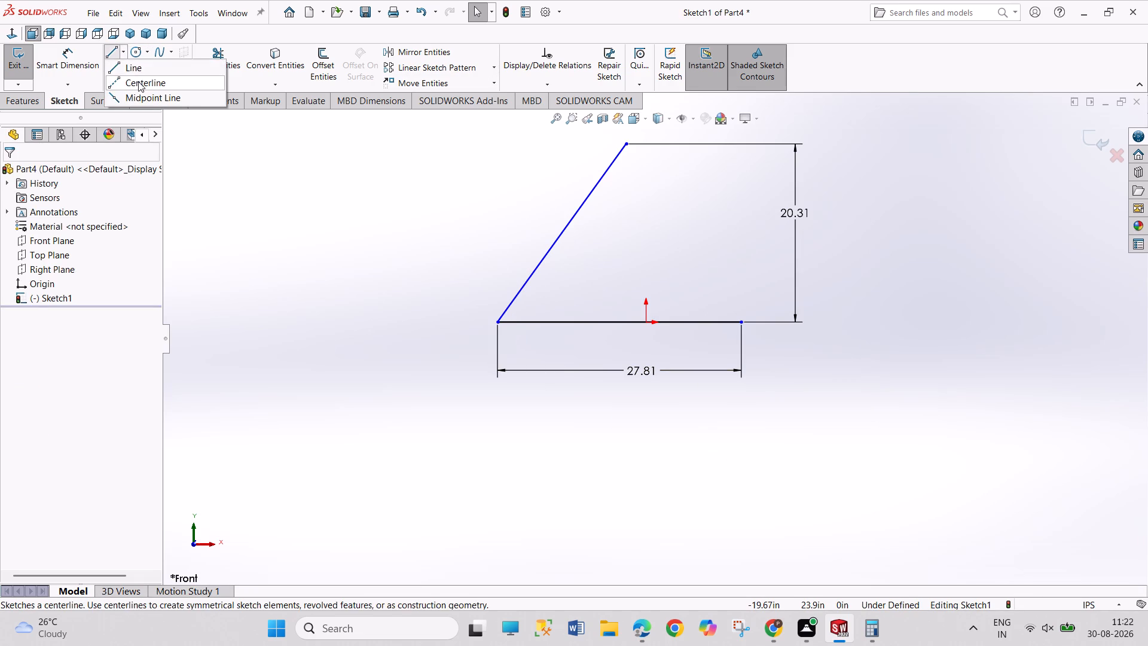
click(138, 81)
click(645, 324)
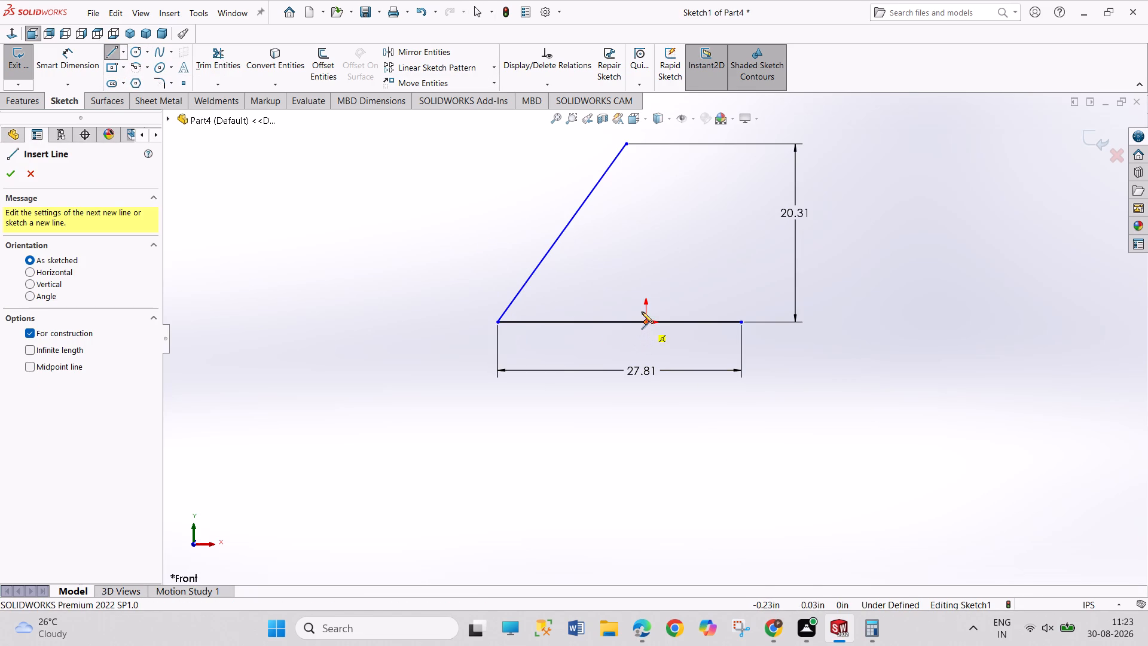
click(646, 224)
right_click(683, 240)
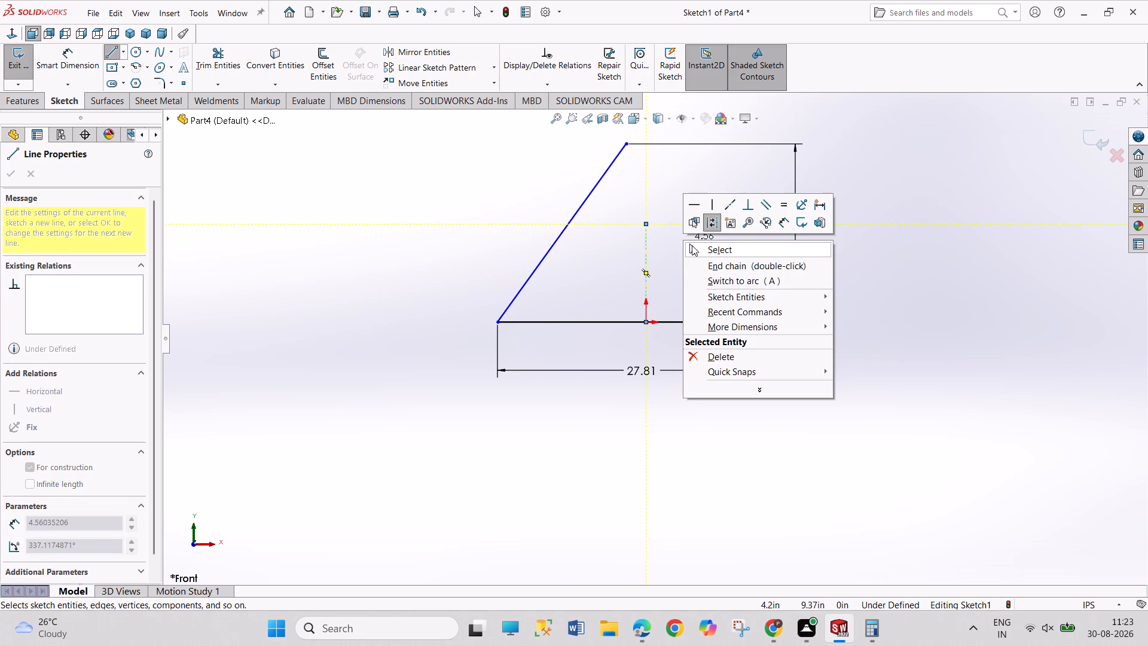
click(695, 246)
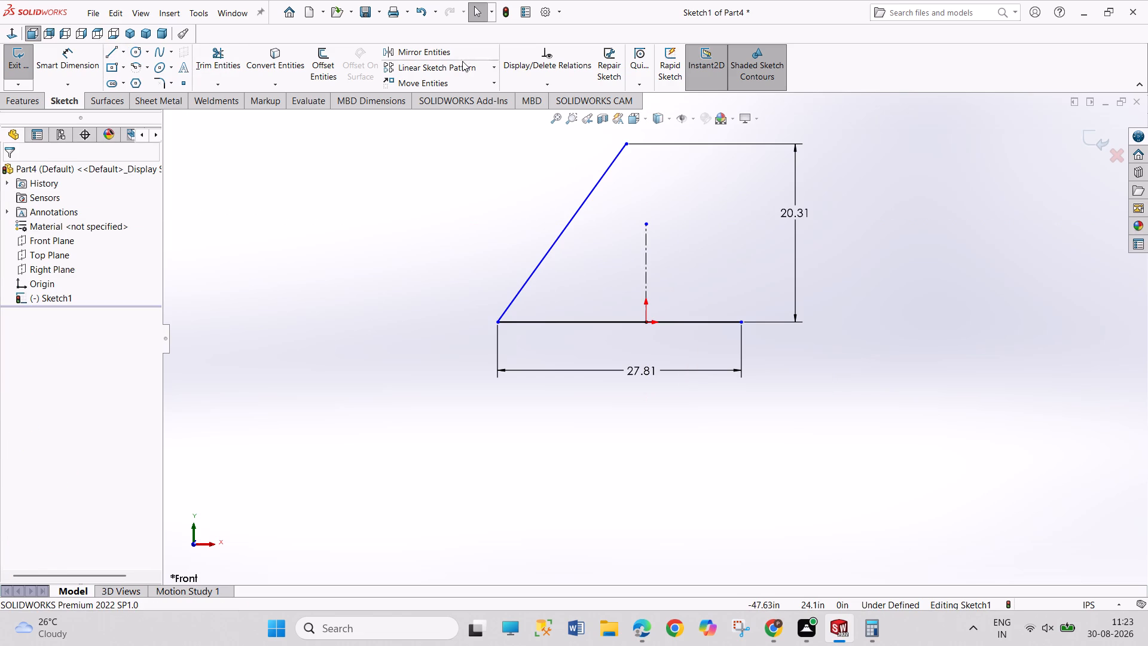
Mirror the left slanted line about the vertical centerline, keeping the original.
click(462, 61)
click(457, 52)
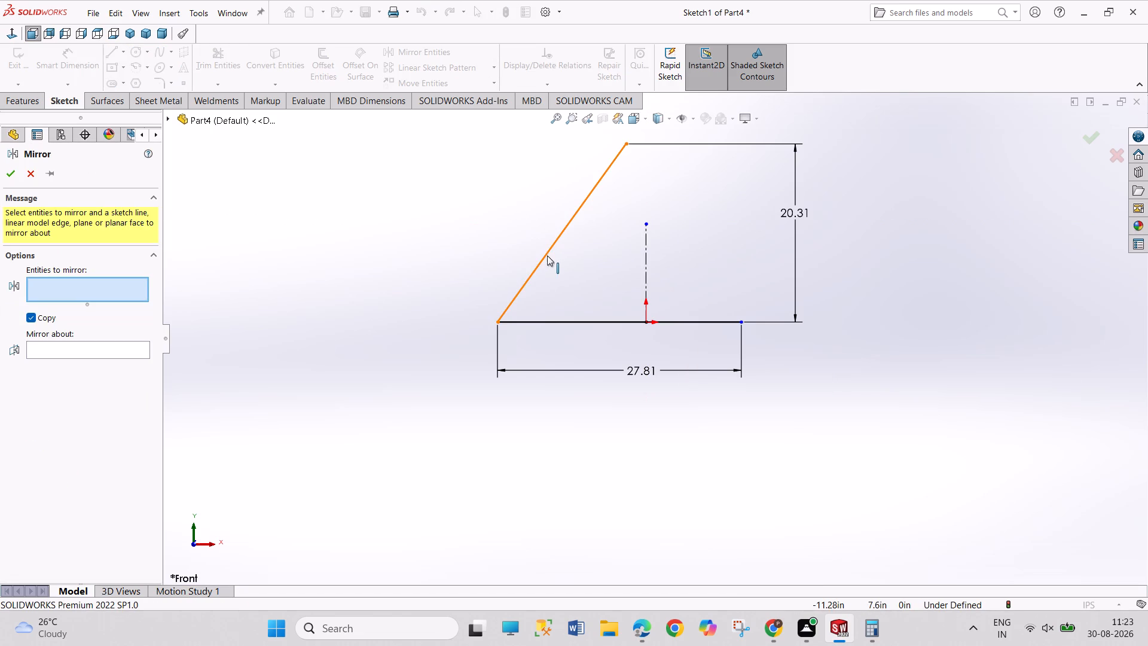
click(547, 255)
click(54, 351)
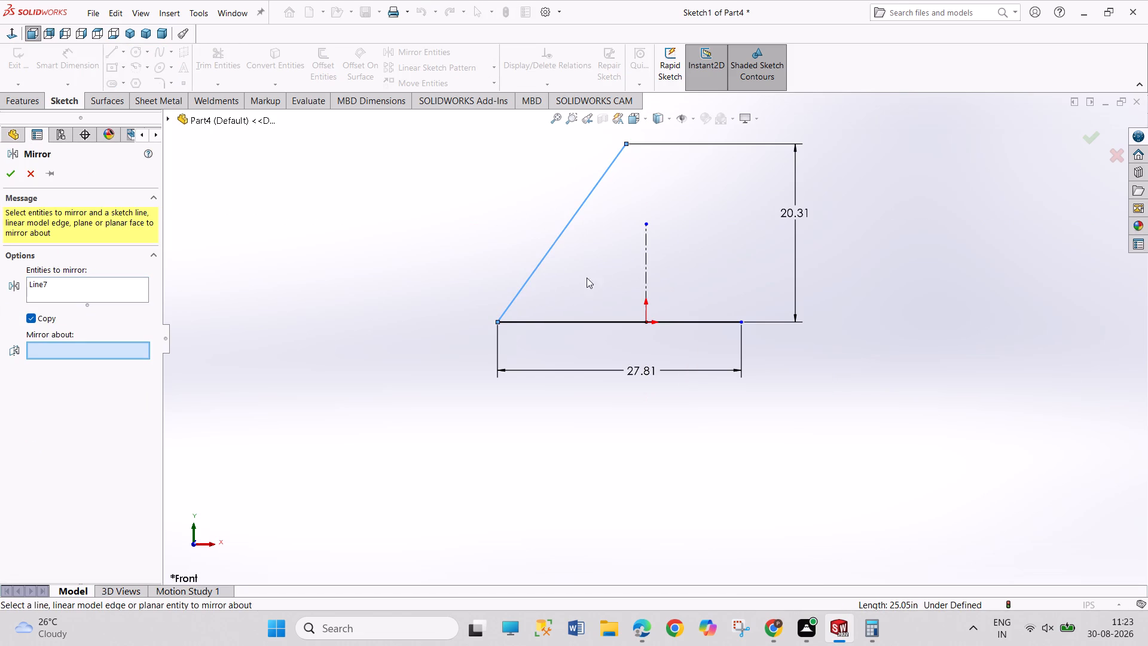
click(646, 267)
click(17, 170)
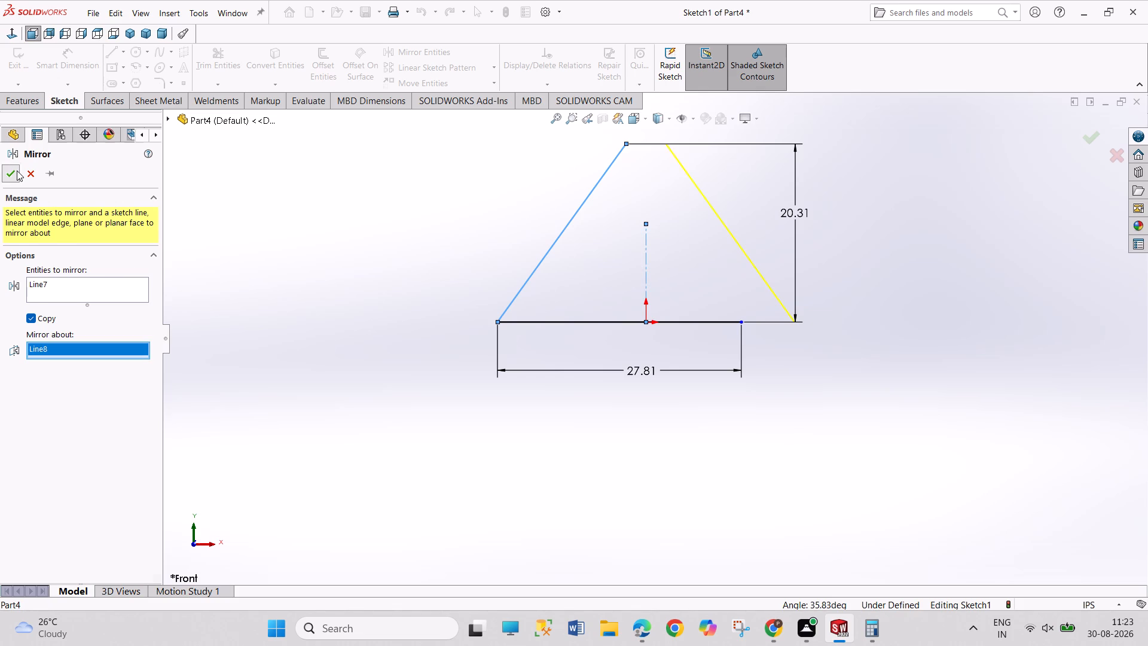
drag(364, 361, 405, 442)
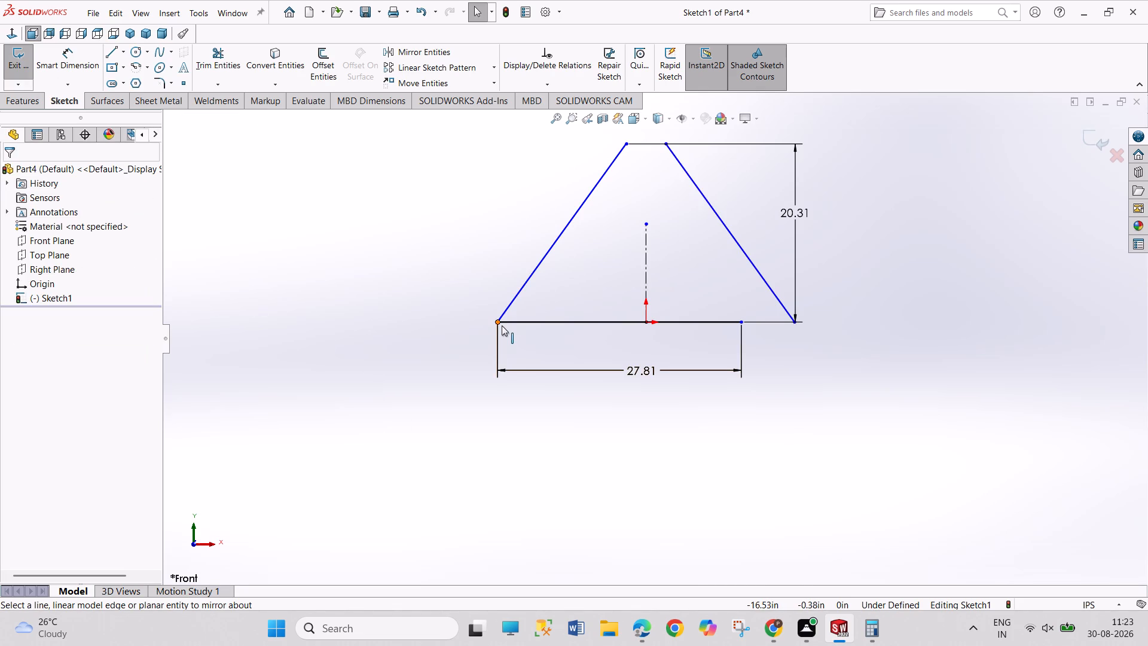
Make the two endpoints of the horizontal base symmetric about the vertical centerline.
drag(495, 325, 502, 328)
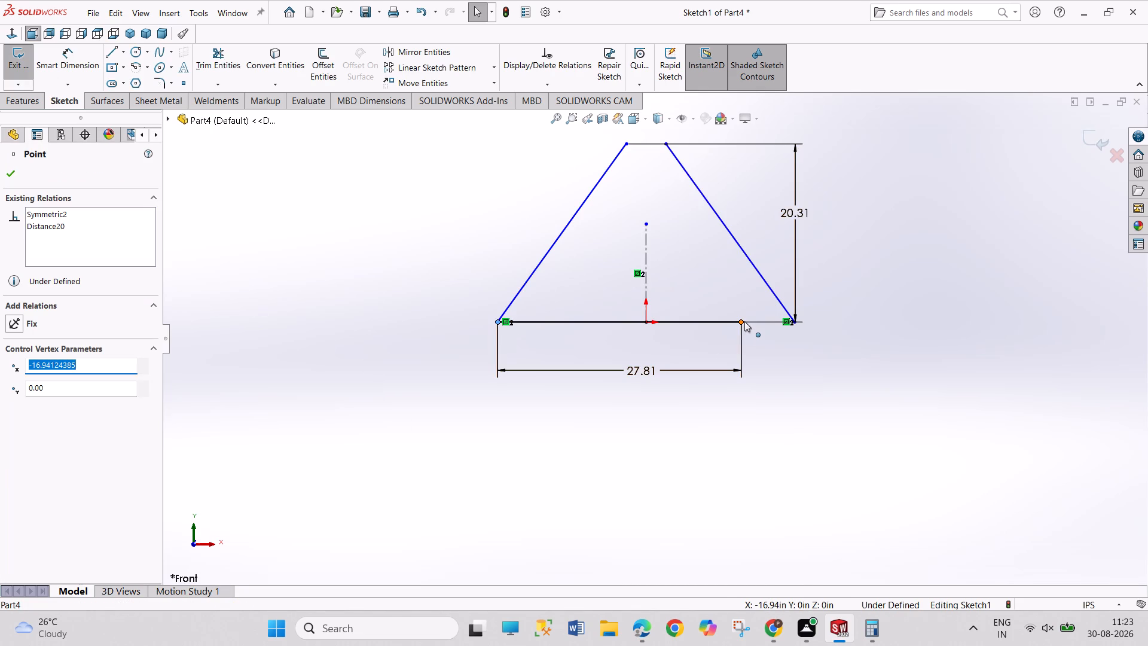
ctrl+click(744, 321)
ctrl+click(647, 281)
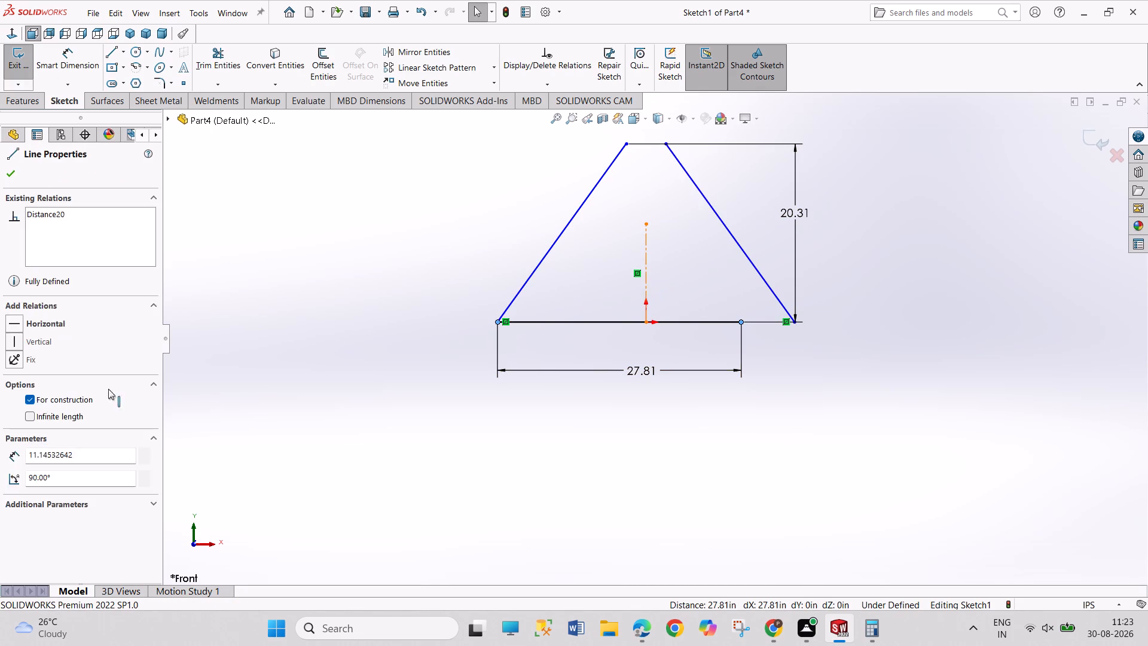
click(45, 398)
drag(213, 425, 241, 448)
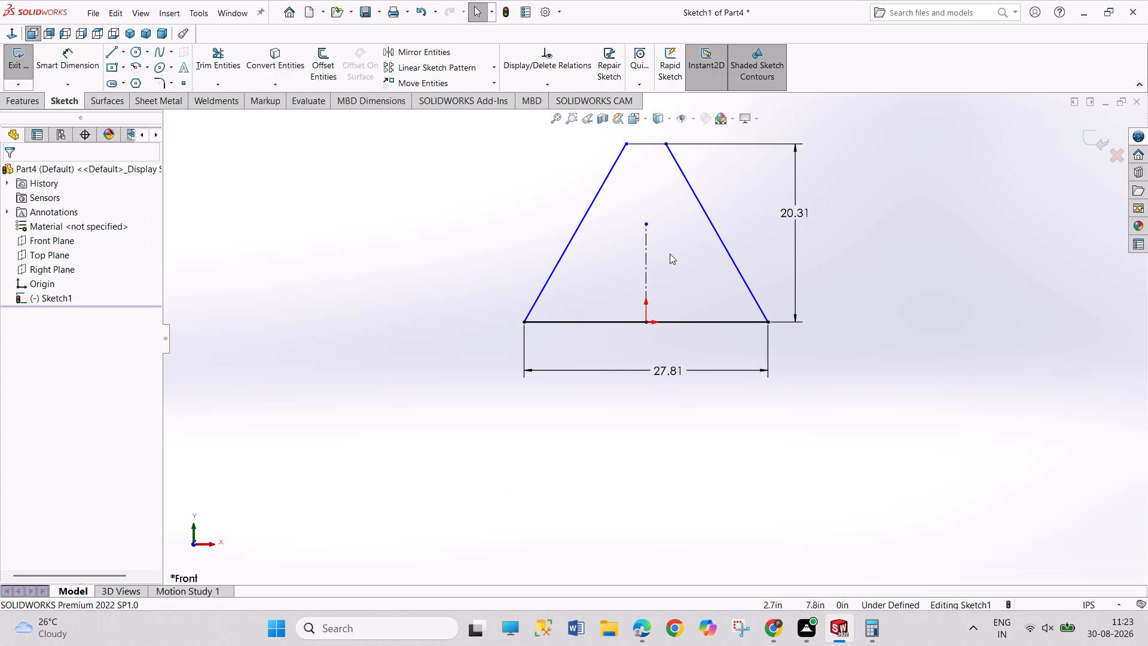
Dimension the angle between the two mirrored slanted lines and set it to 71.28°, as given in the flat detail drawing.
click(665, 142)
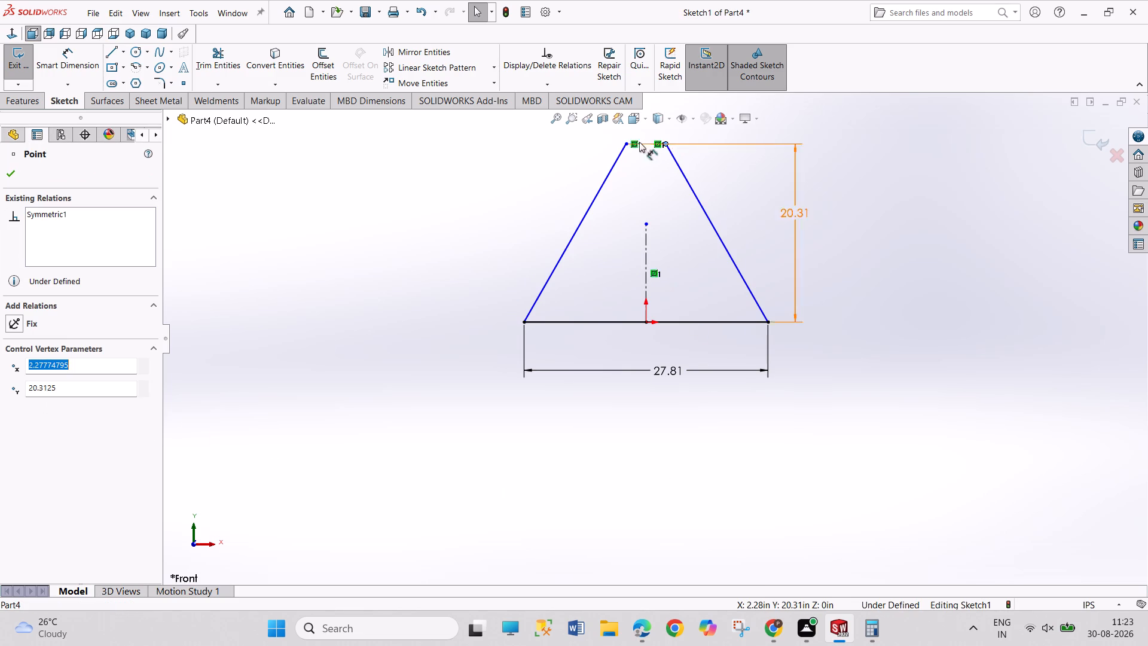
drag(879, 307, 906, 395)
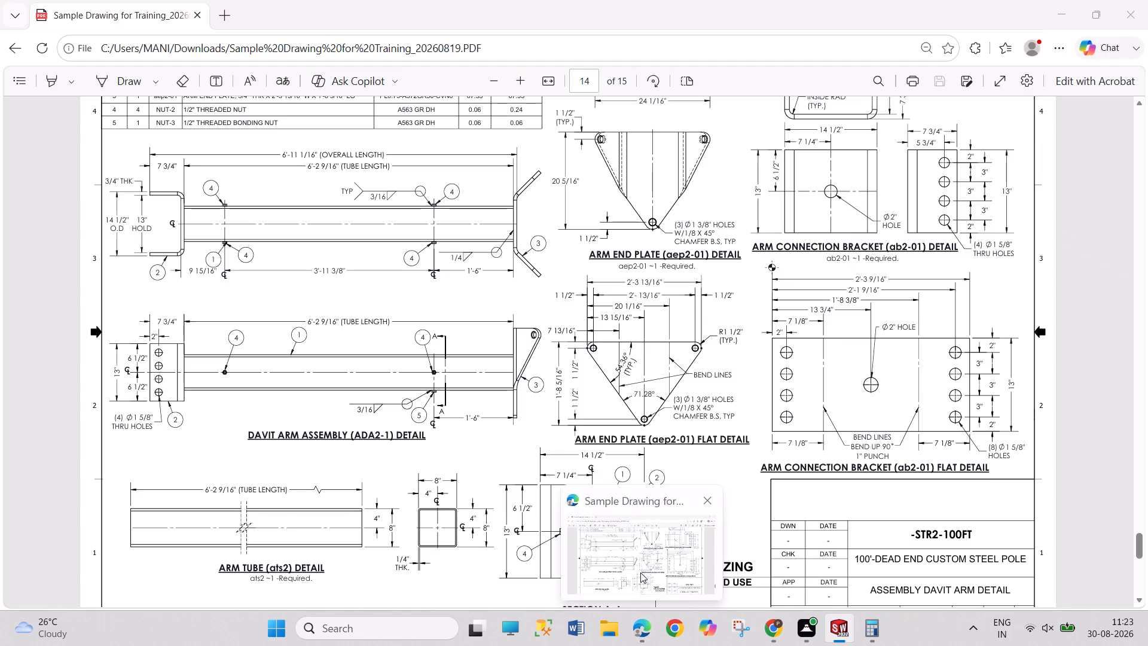
right_drag(853, 470, 854, 324)
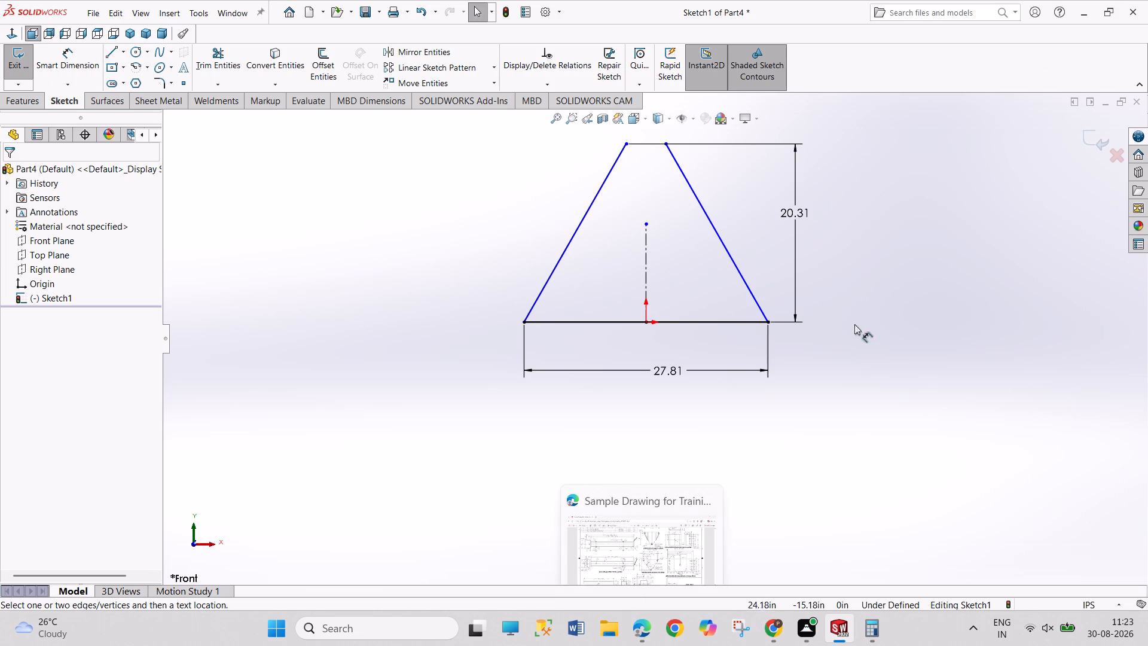
right_drag(854, 324, 850, 281)
click(595, 204)
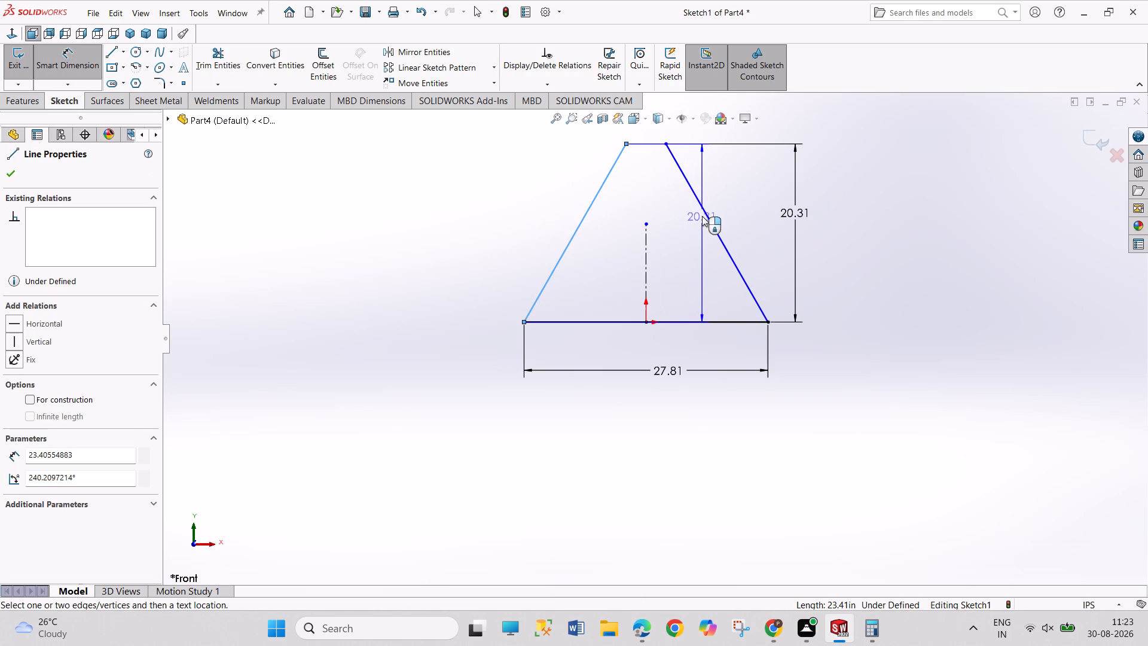
click(707, 218)
click(660, 217)
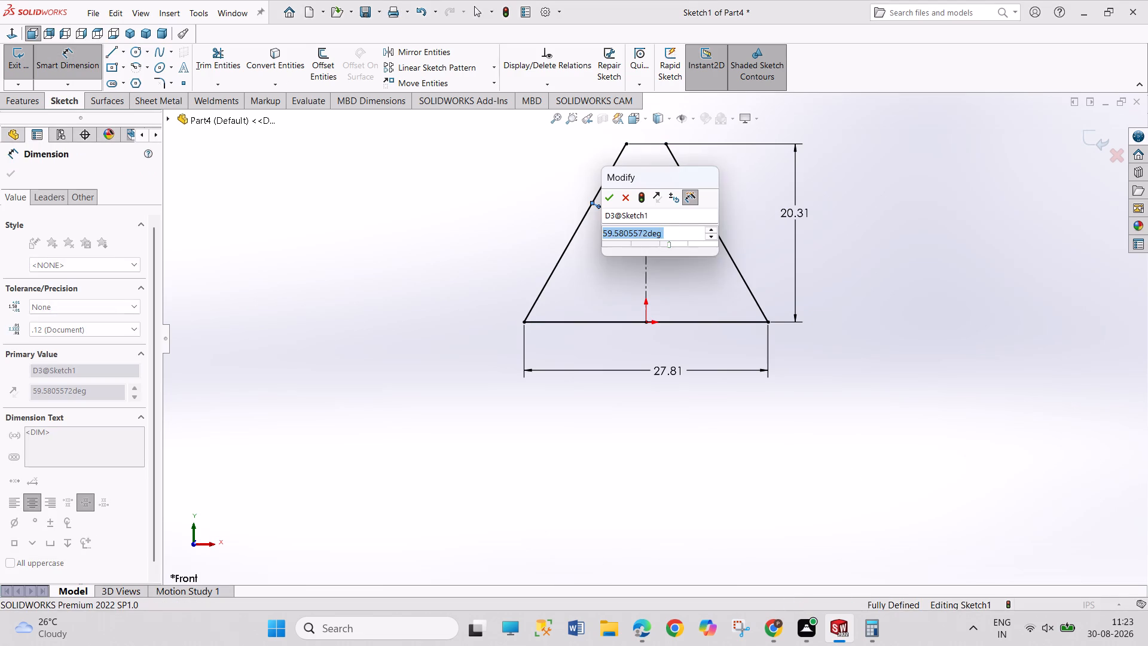
text(71.28)
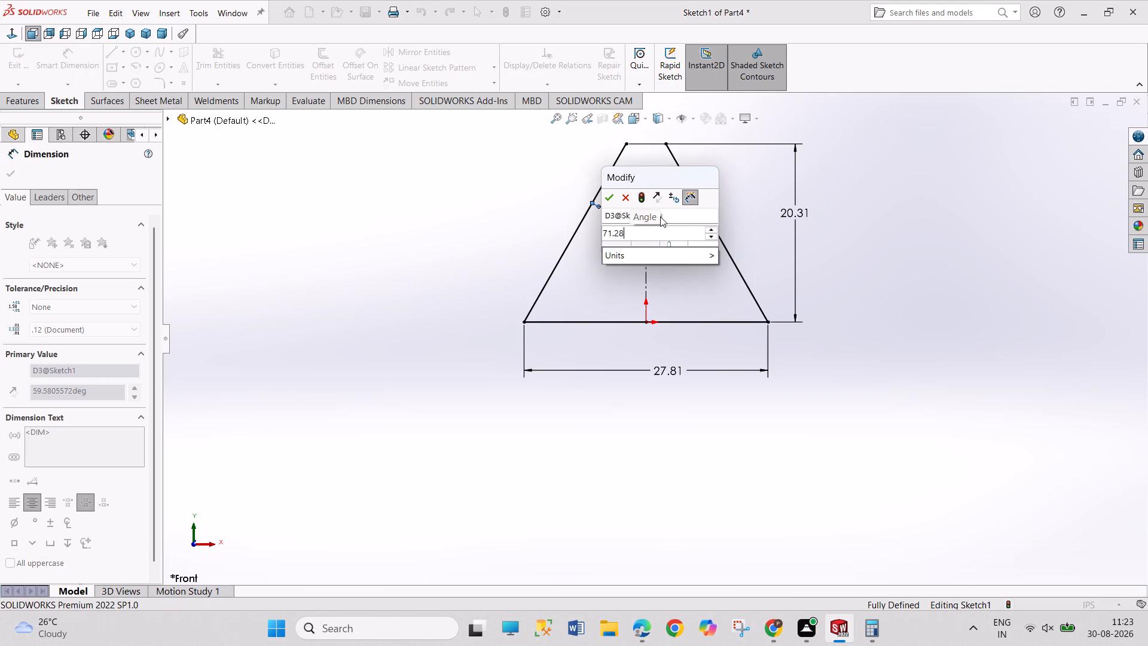
key(Return)
right_click(867, 306)
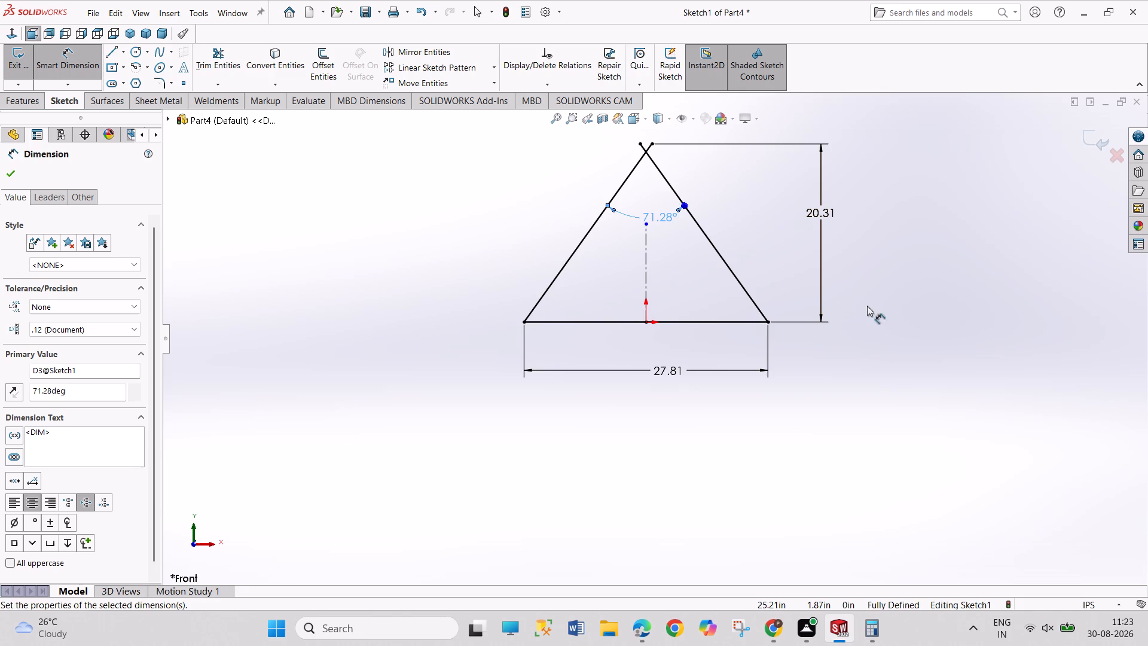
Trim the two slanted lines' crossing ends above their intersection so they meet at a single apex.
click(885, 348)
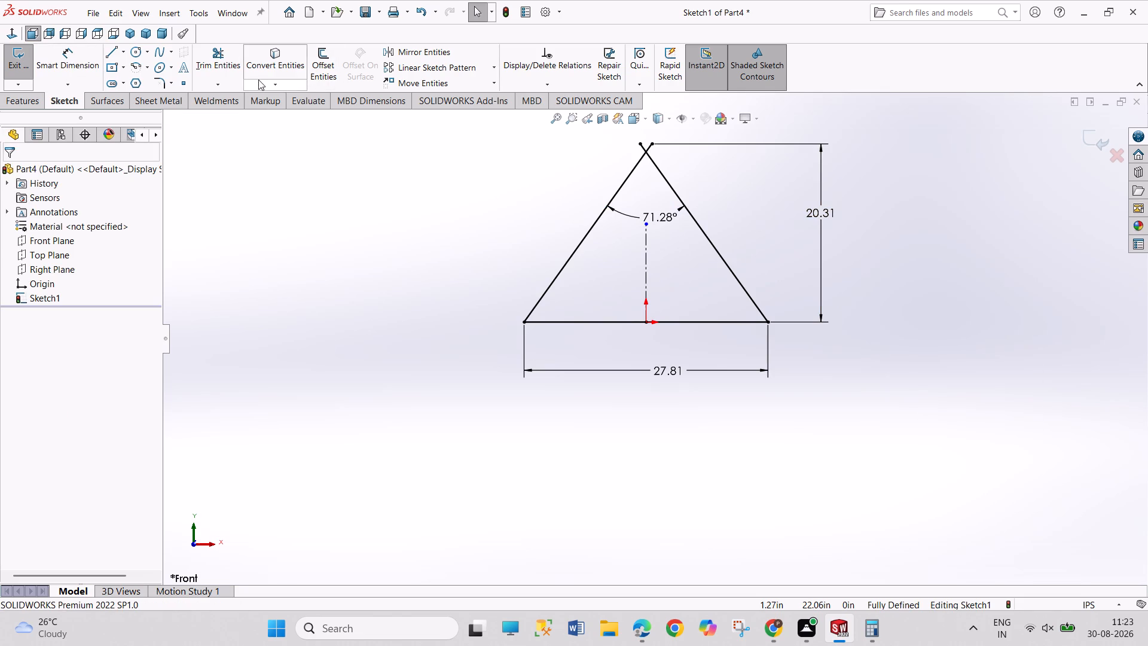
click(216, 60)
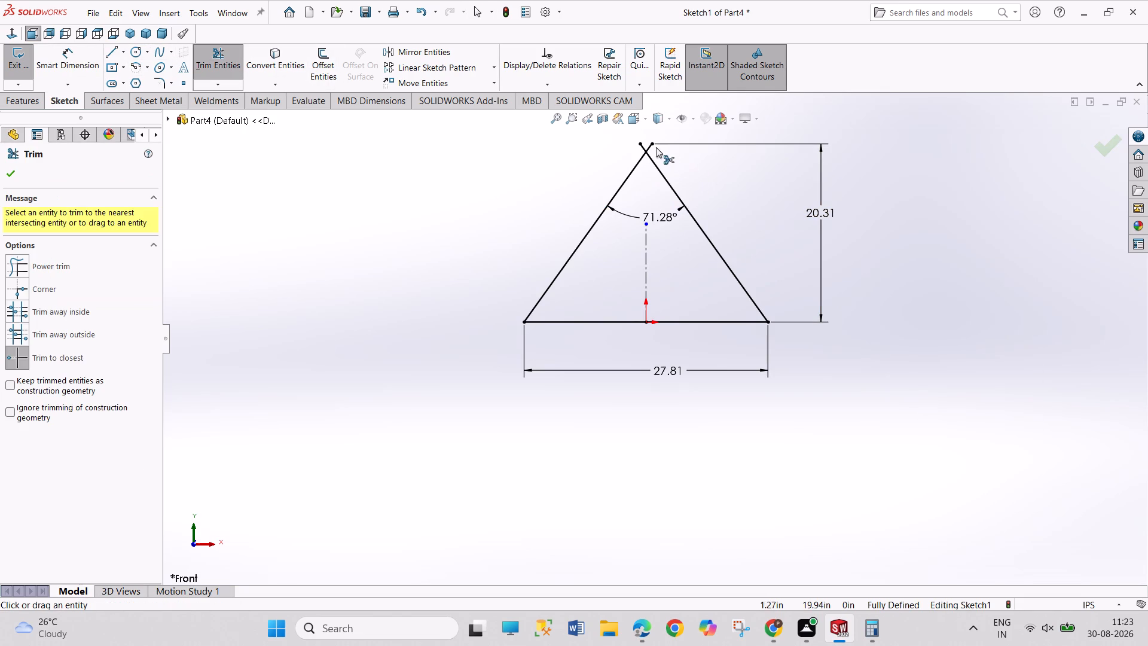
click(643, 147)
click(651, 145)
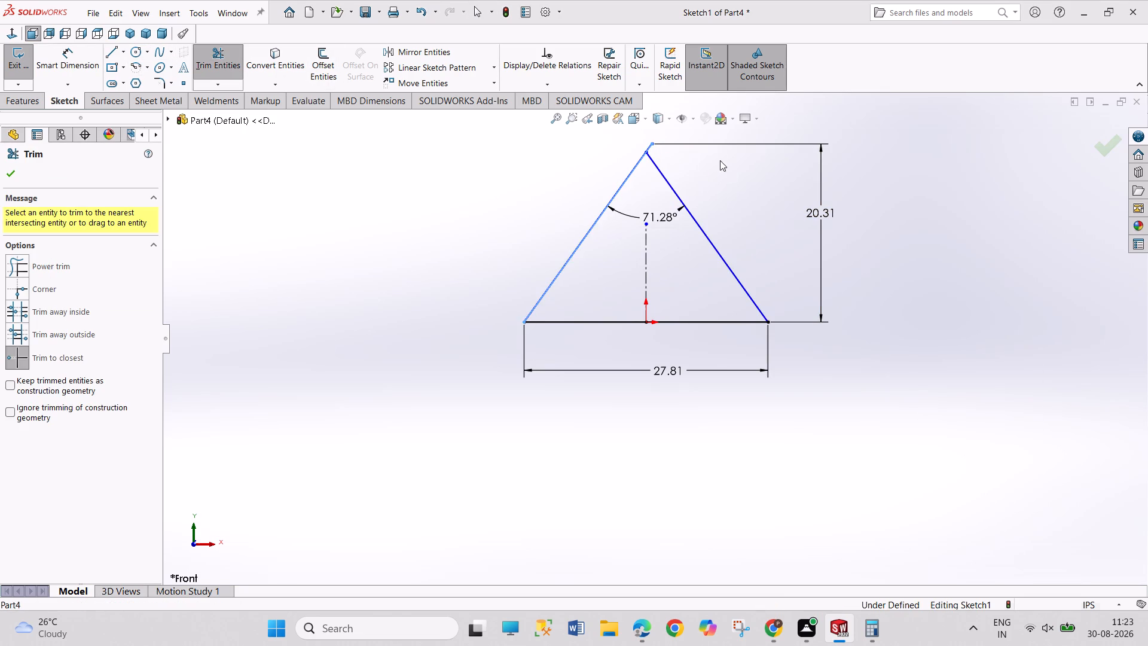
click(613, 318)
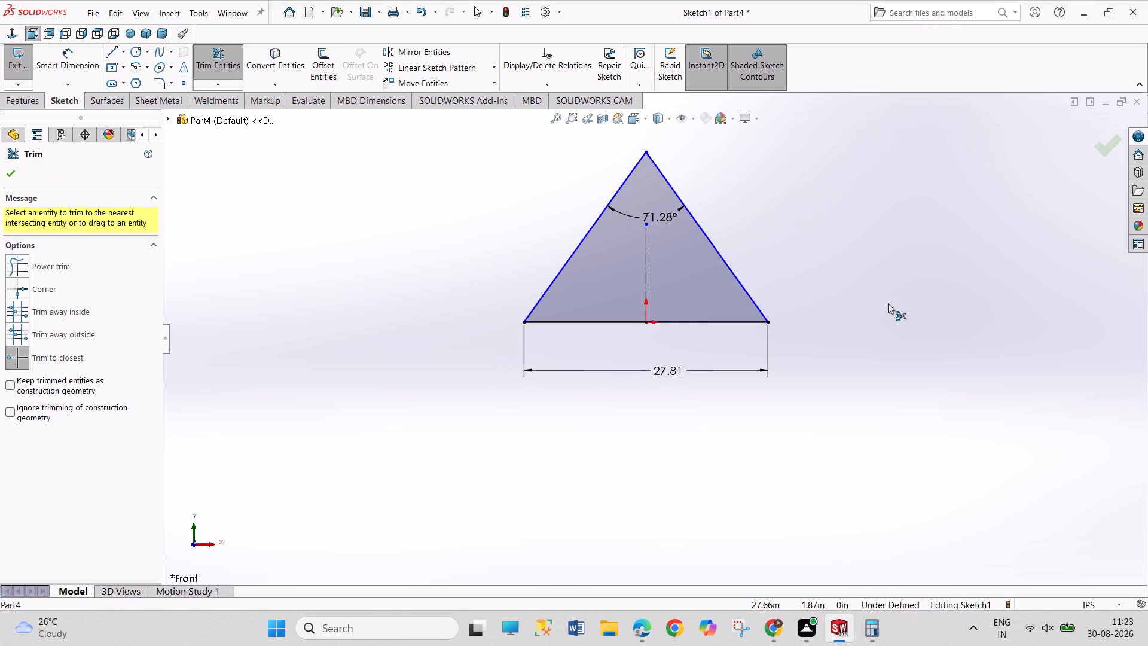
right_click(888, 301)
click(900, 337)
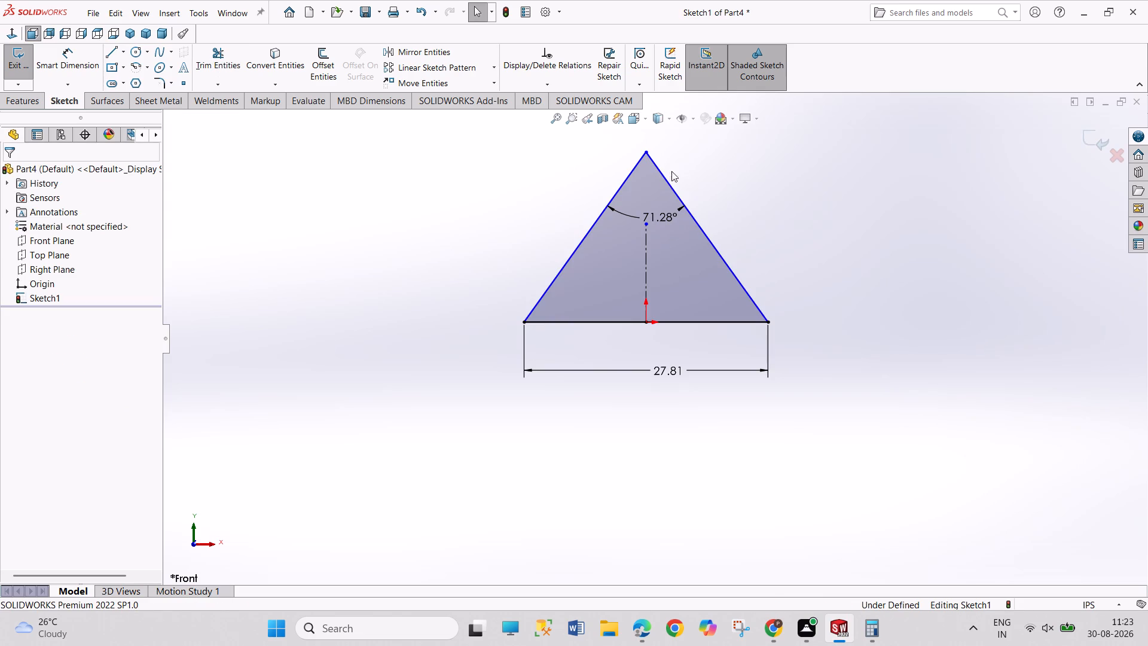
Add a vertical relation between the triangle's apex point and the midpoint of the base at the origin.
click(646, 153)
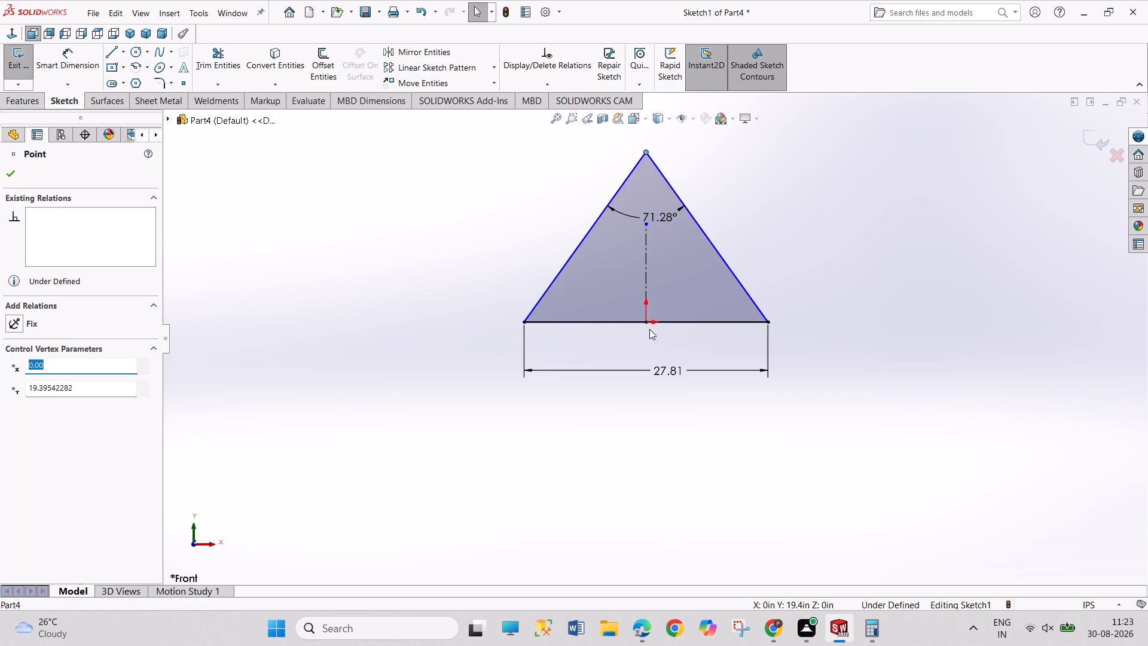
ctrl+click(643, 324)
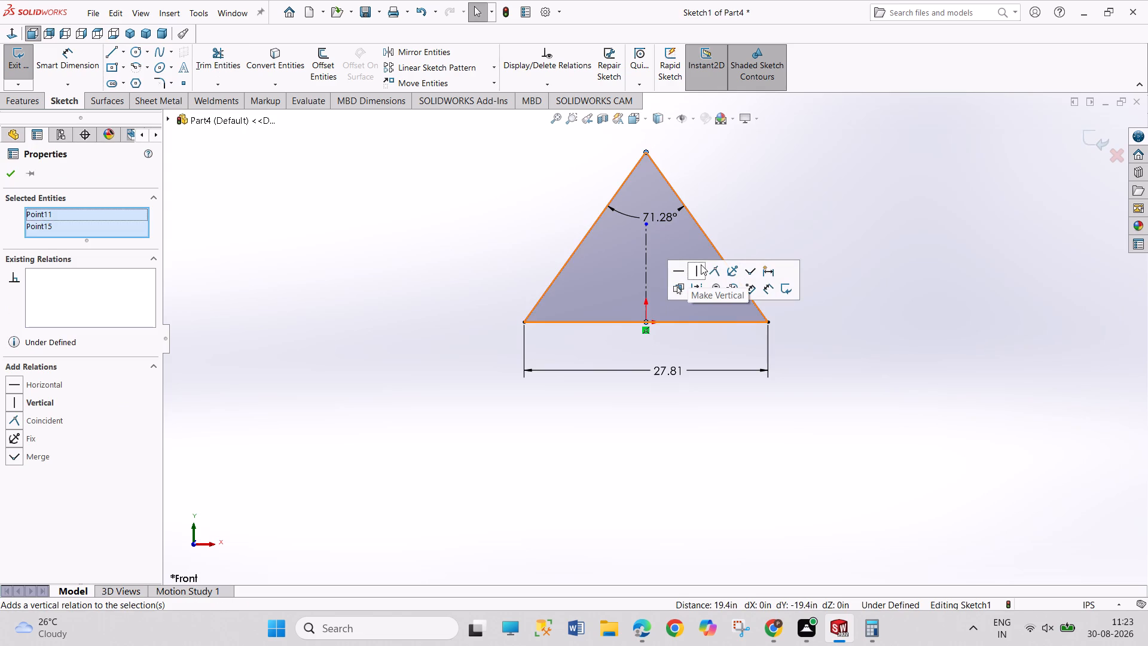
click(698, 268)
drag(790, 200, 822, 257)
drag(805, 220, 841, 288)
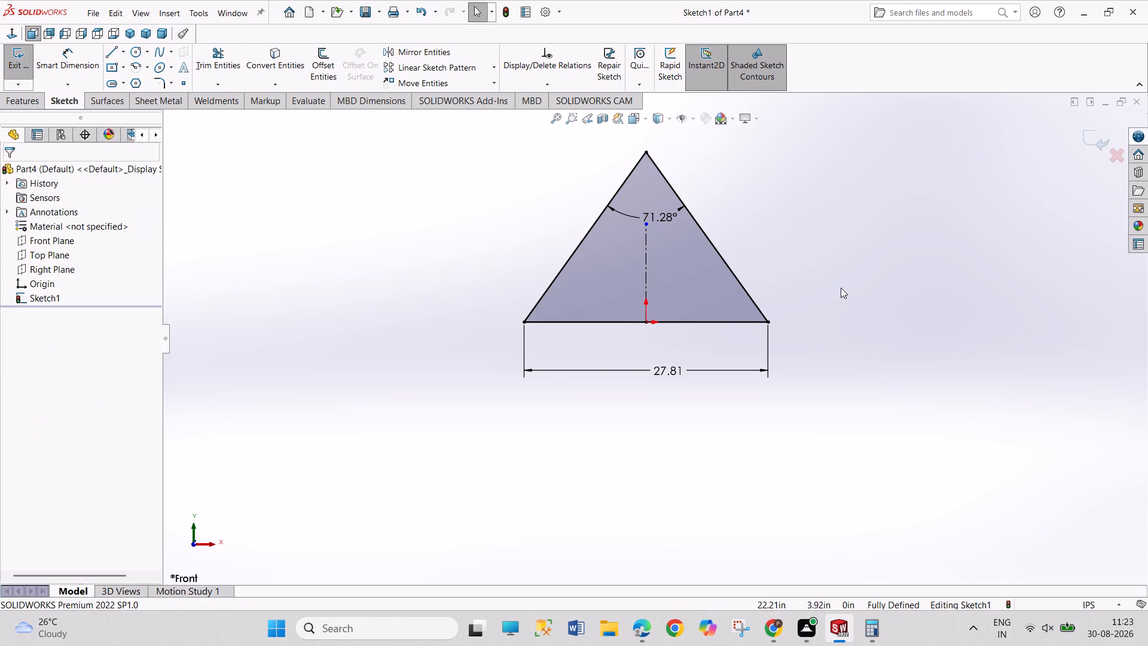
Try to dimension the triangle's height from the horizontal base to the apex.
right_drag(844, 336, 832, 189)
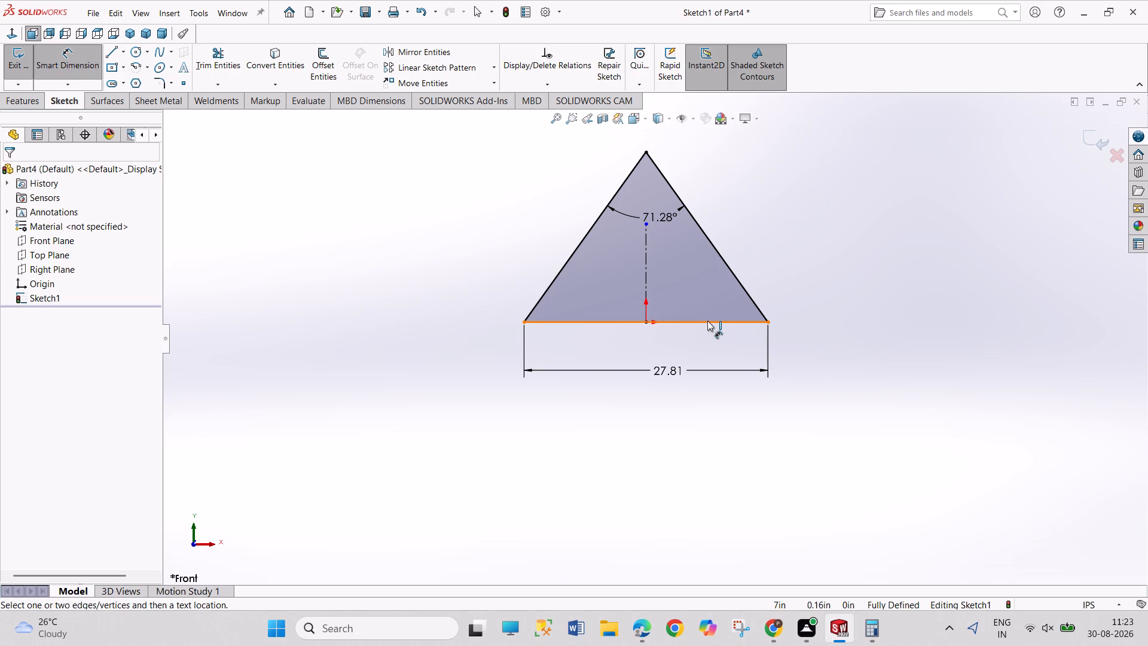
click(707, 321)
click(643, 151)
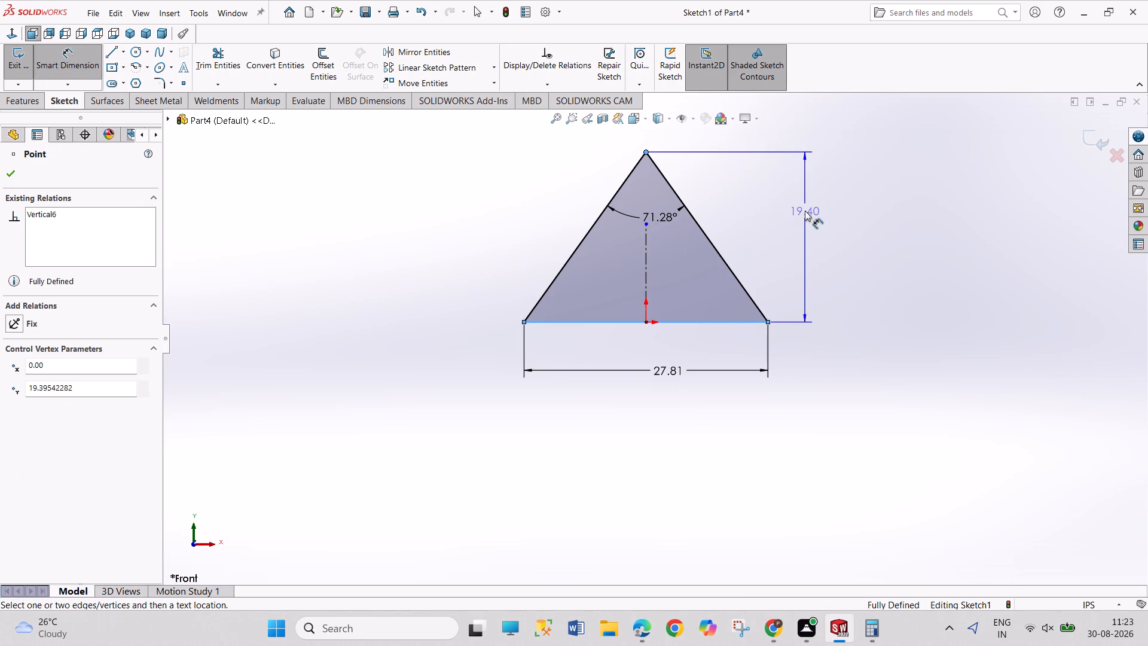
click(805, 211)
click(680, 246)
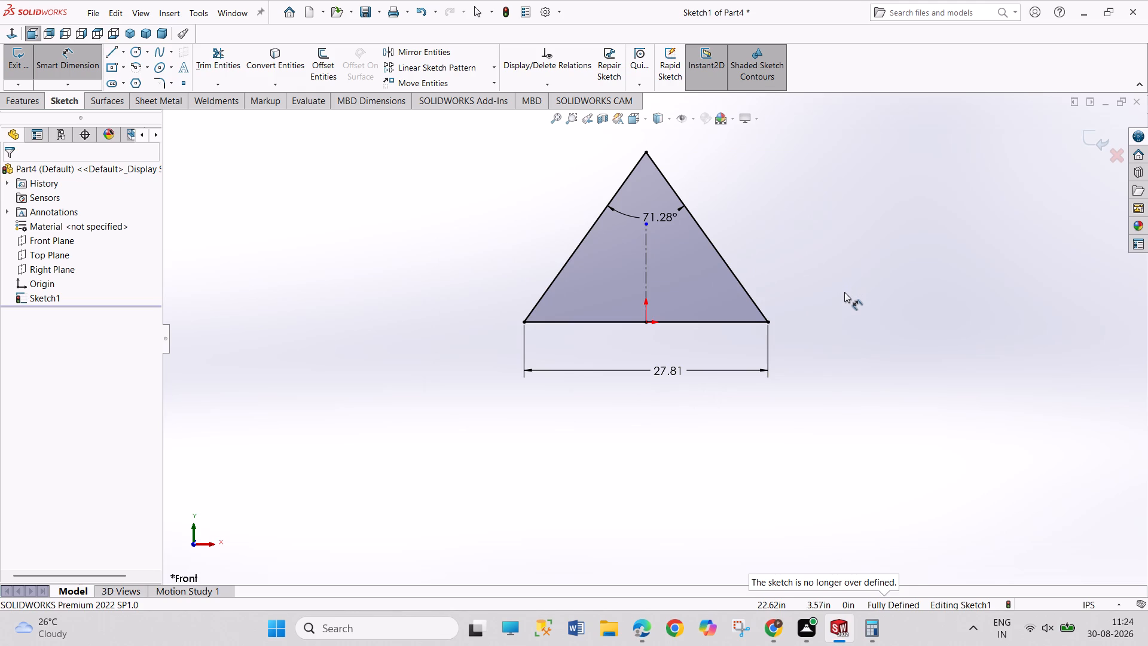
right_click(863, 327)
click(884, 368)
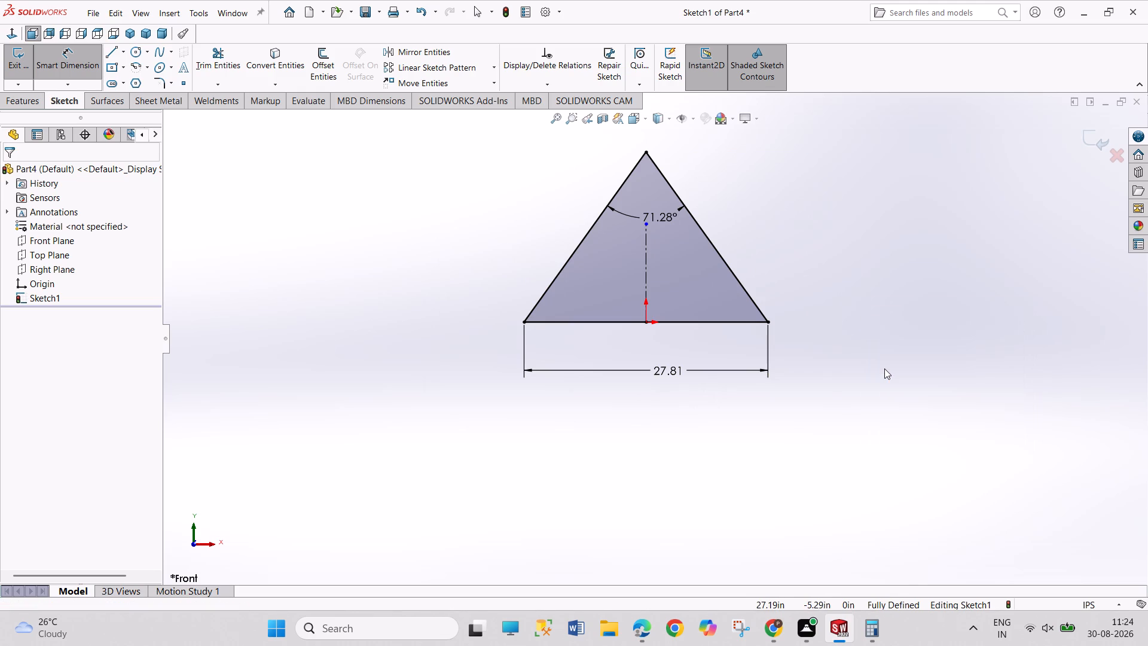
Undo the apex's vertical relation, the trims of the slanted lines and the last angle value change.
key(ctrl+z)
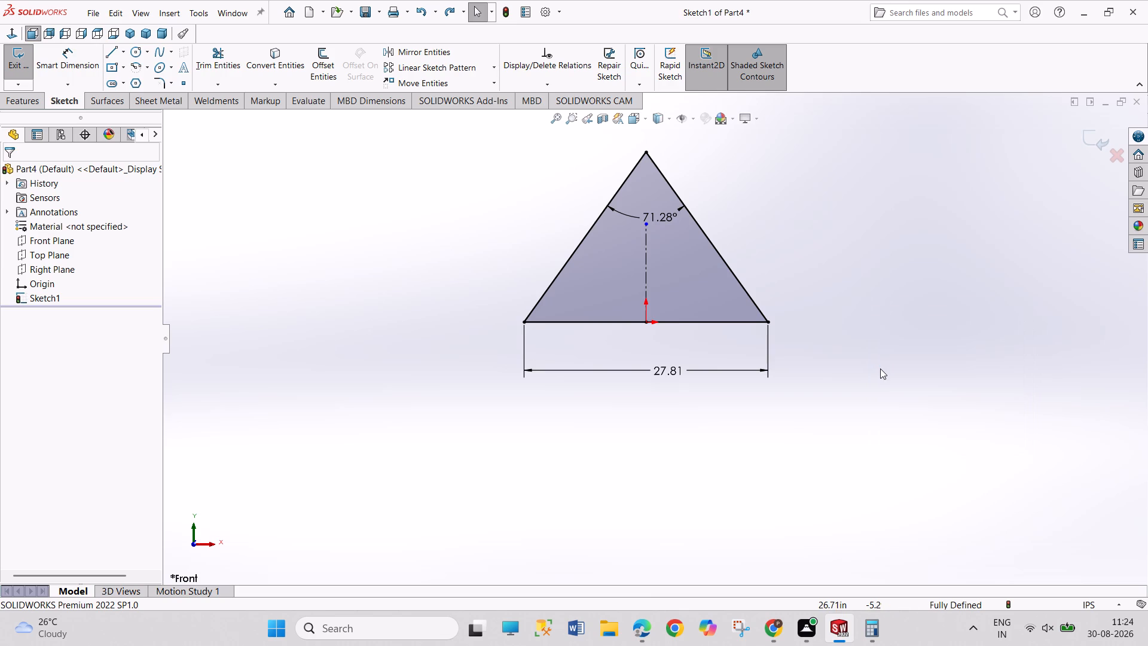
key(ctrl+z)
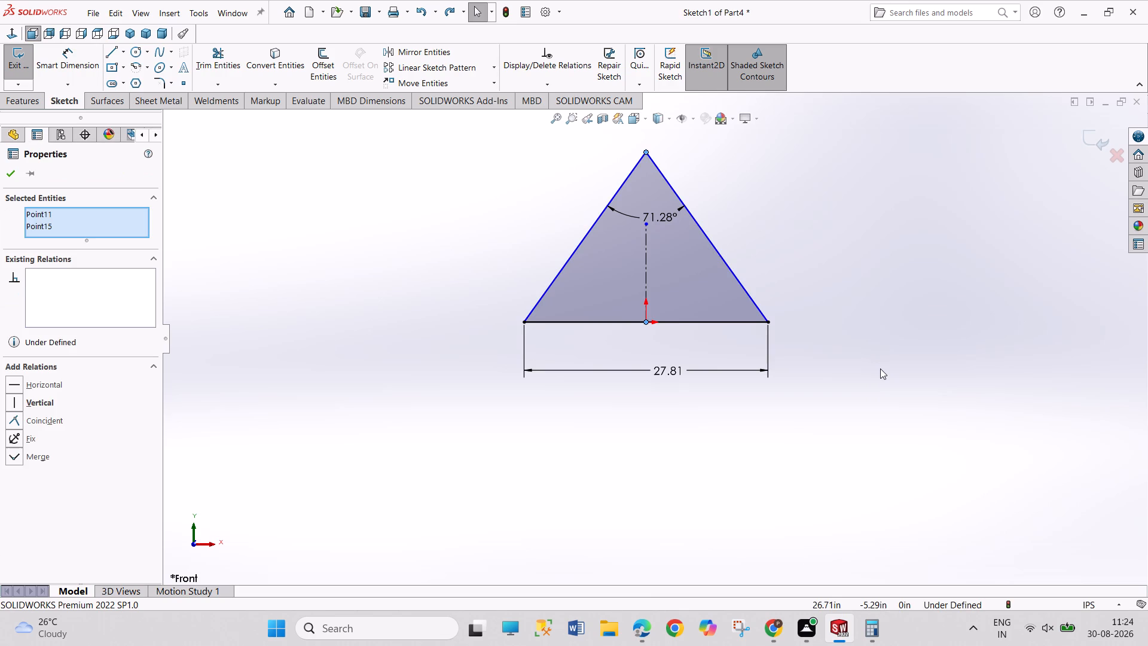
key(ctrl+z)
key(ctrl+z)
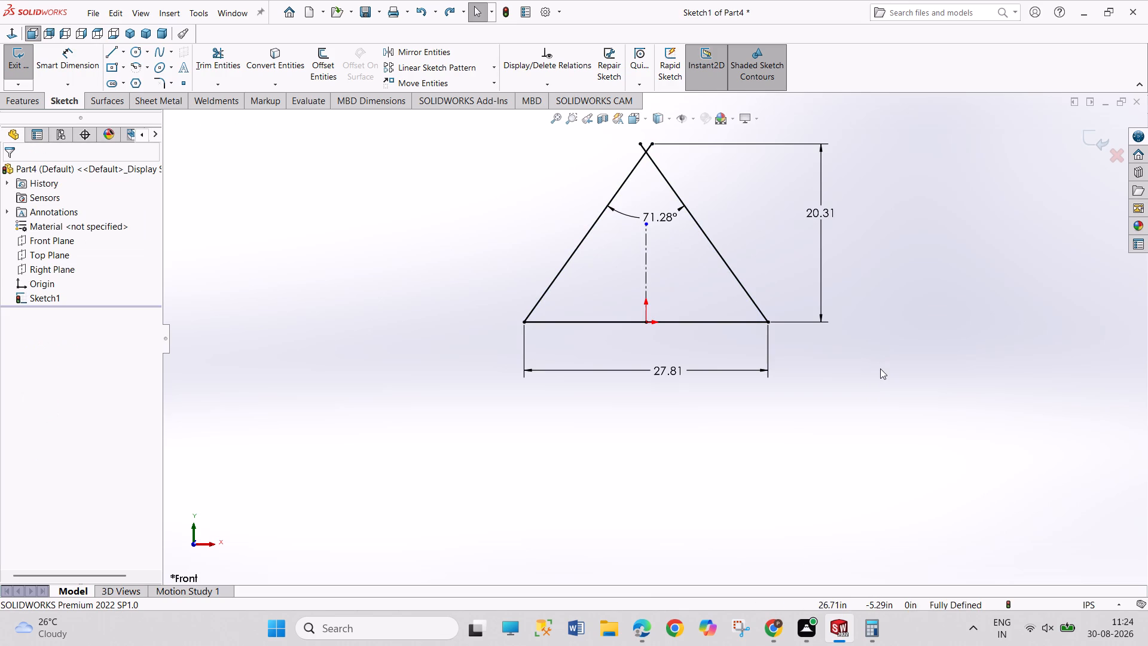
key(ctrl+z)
Delete the angle dimension between the two slanted lines.
right_click(856, 435)
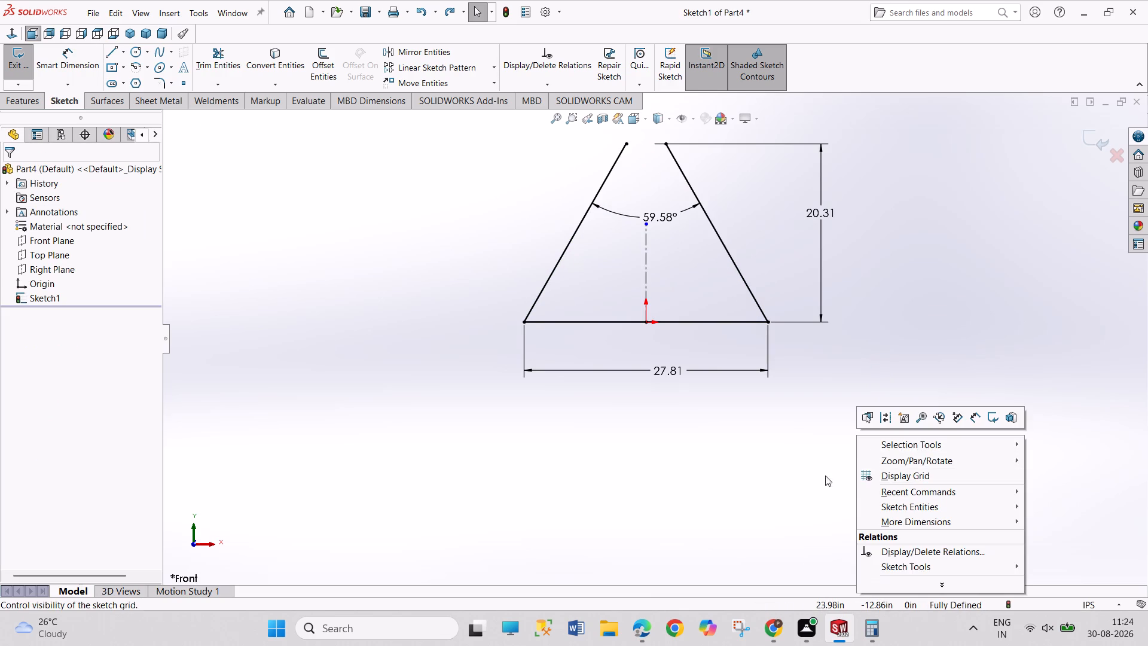
click(766, 465)
right_click(668, 224)
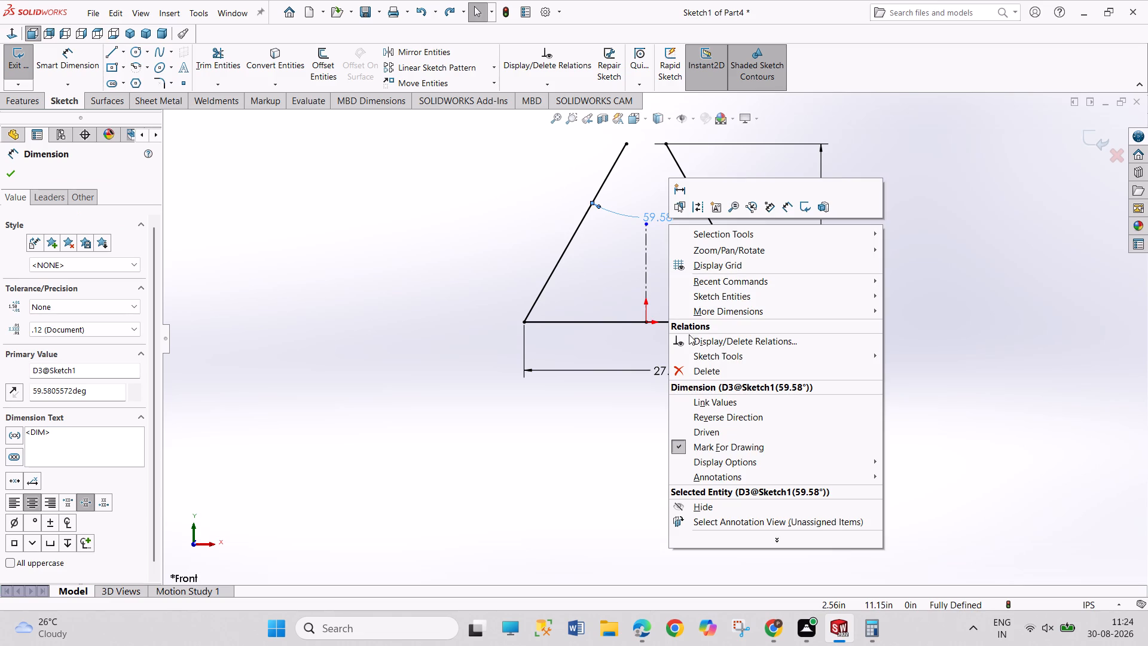
click(690, 373)
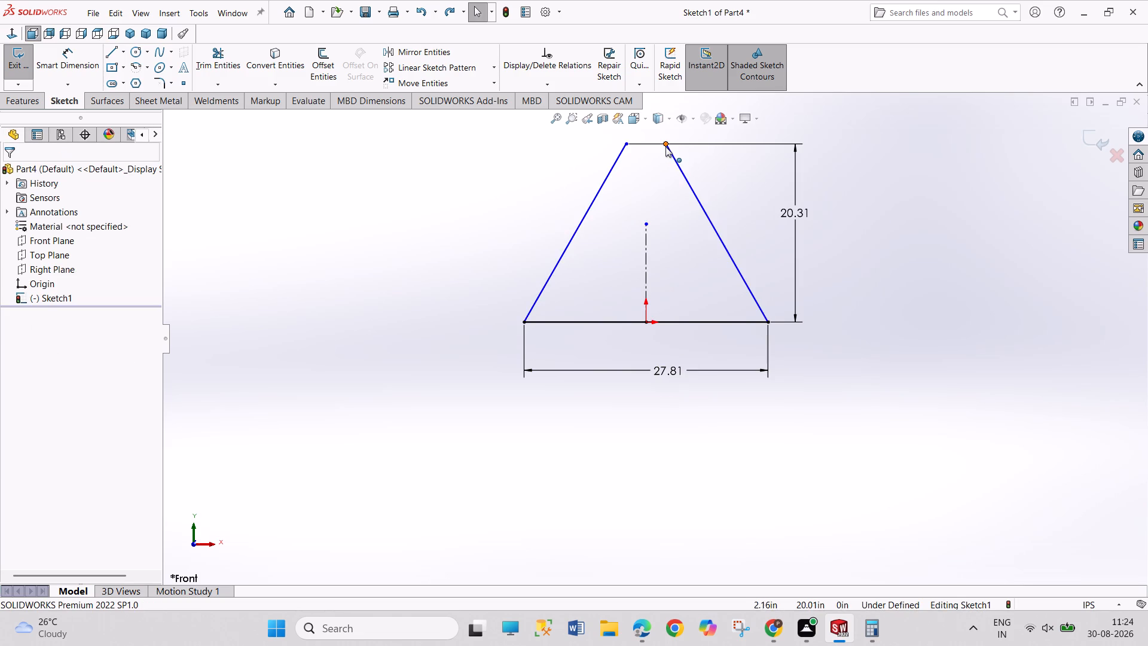
Merge the upper endpoints of the two slanted lines into one apex point.
click(666, 147)
ctrl+click(625, 143)
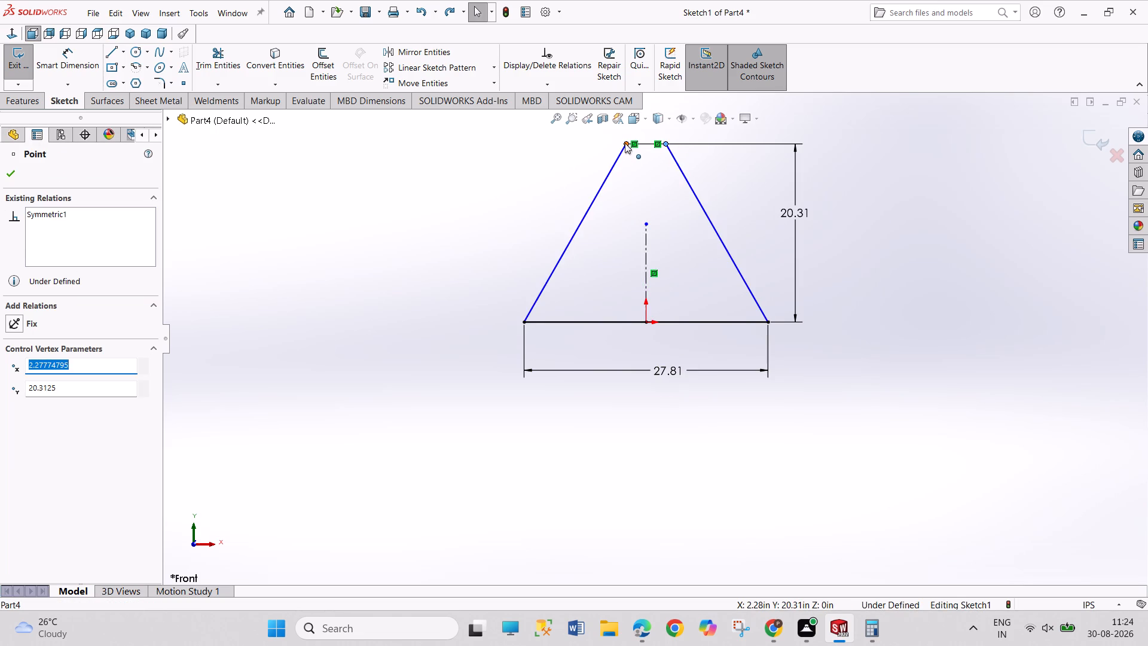
click(691, 86)
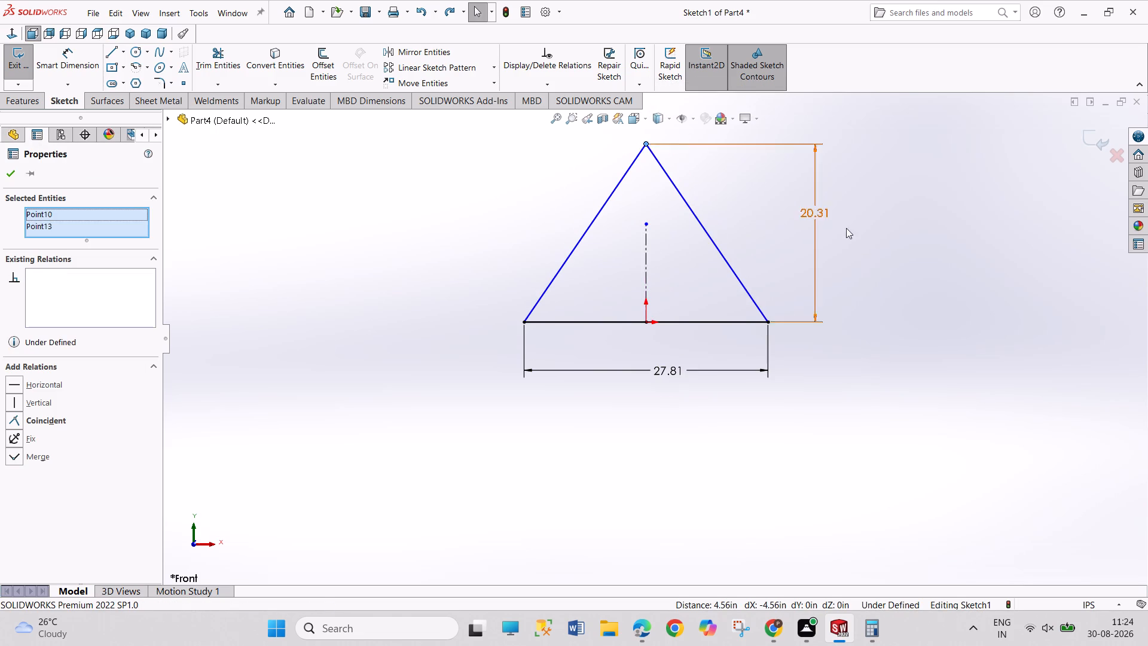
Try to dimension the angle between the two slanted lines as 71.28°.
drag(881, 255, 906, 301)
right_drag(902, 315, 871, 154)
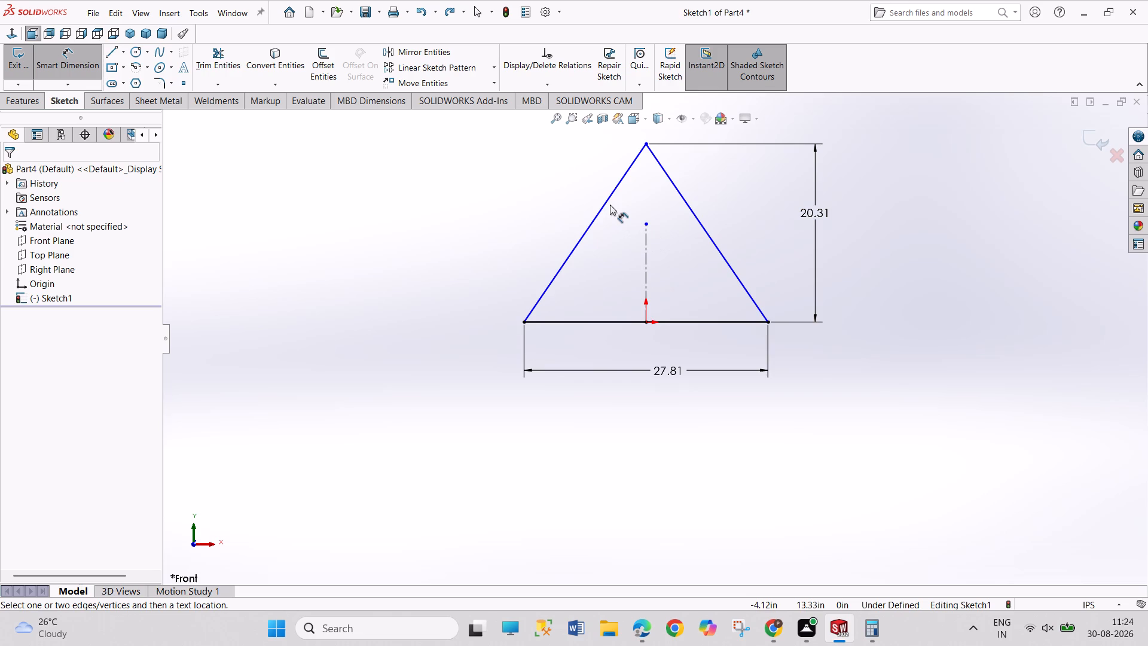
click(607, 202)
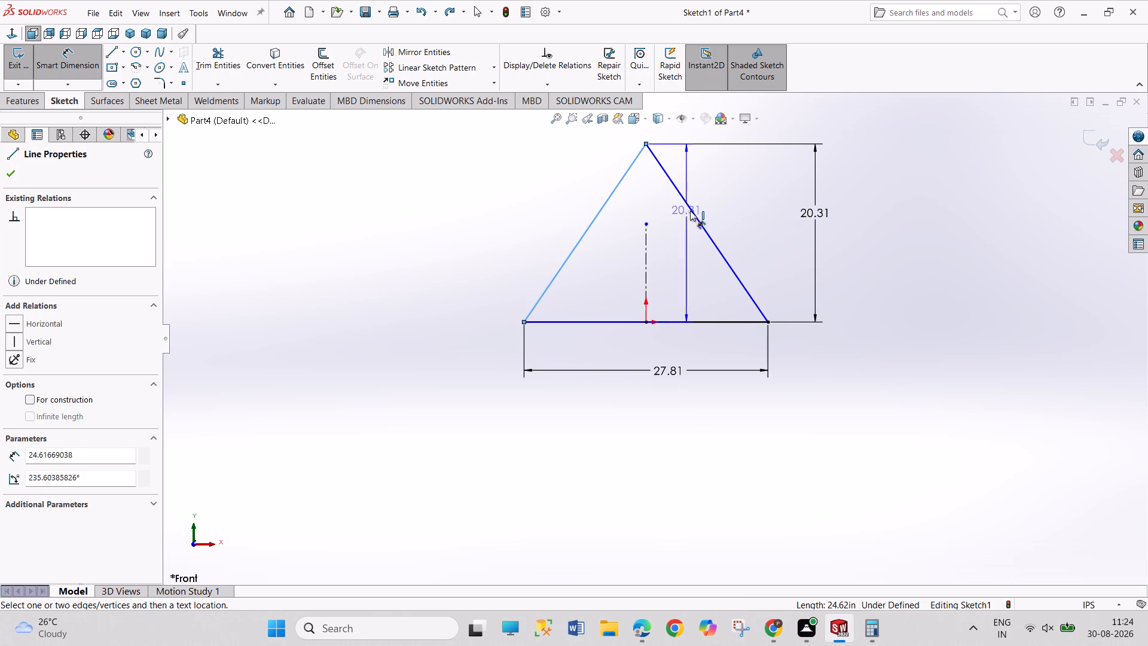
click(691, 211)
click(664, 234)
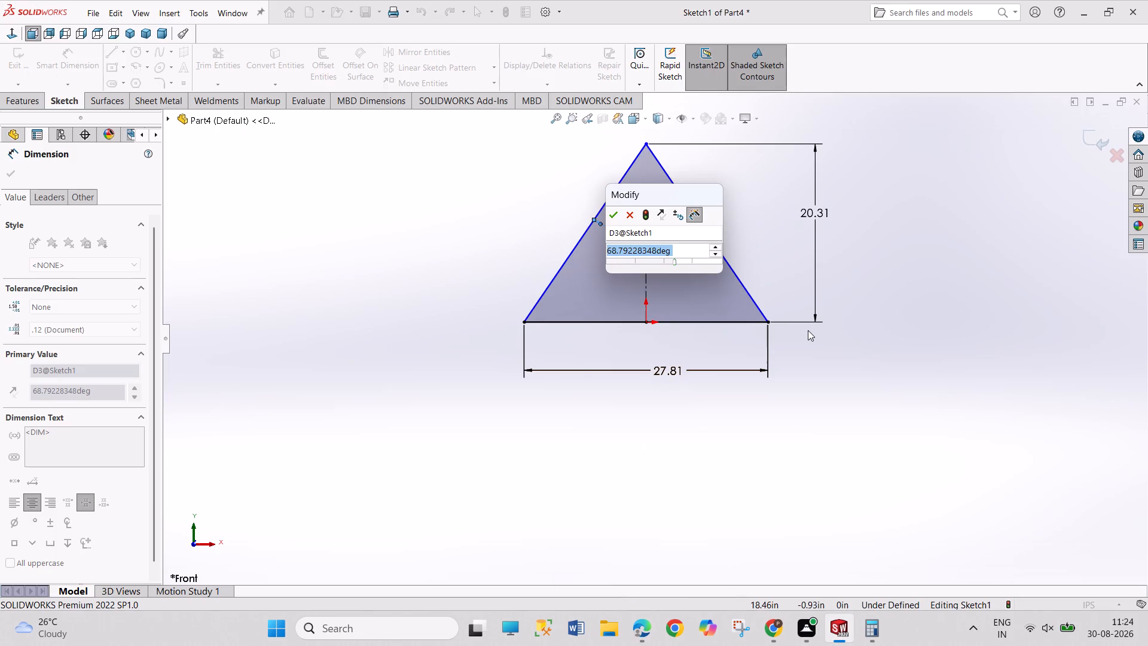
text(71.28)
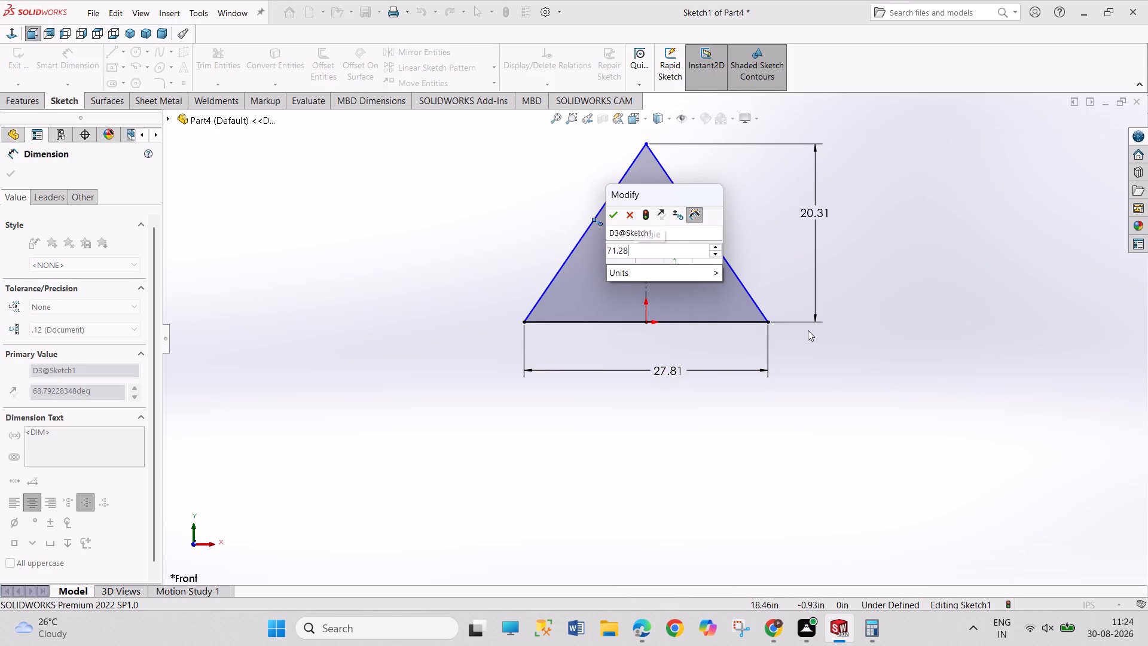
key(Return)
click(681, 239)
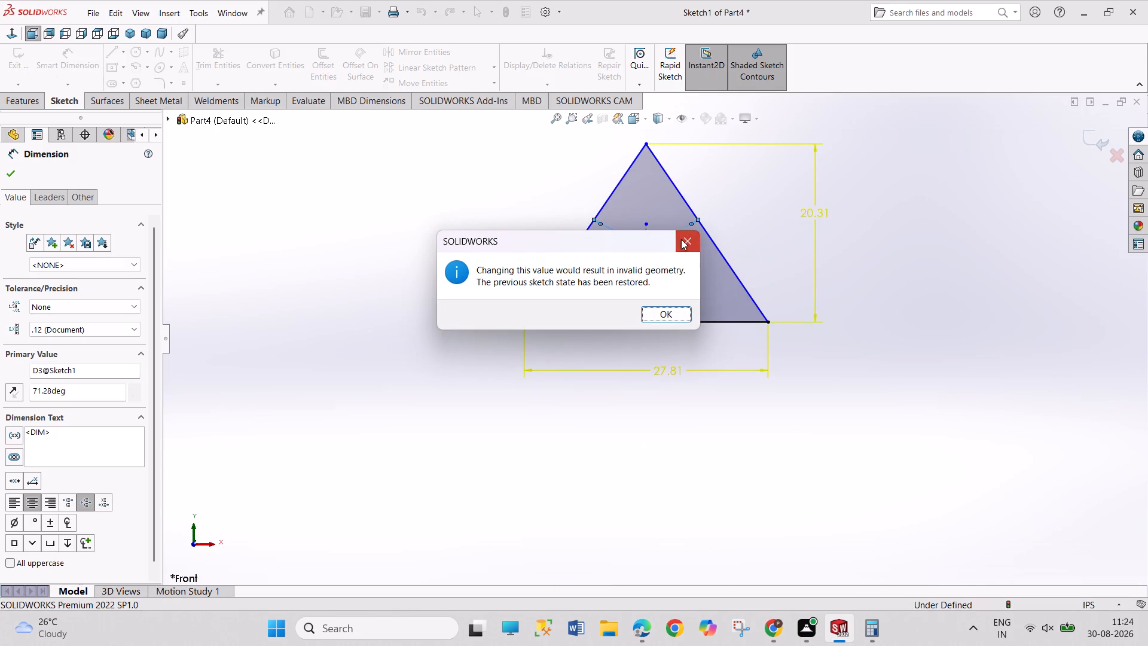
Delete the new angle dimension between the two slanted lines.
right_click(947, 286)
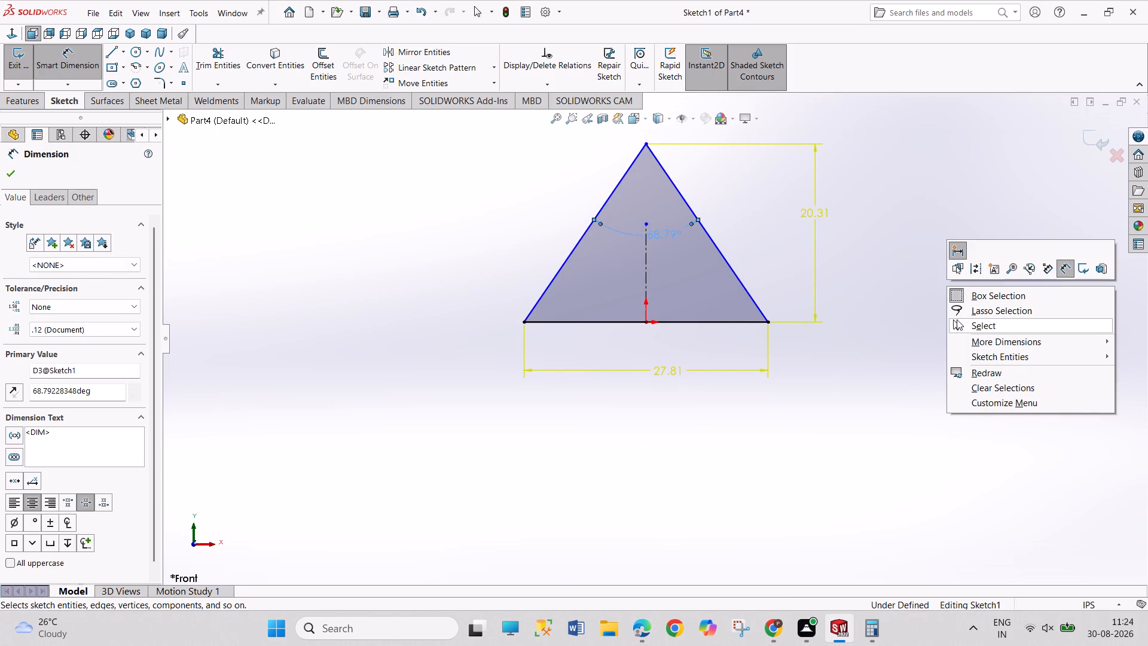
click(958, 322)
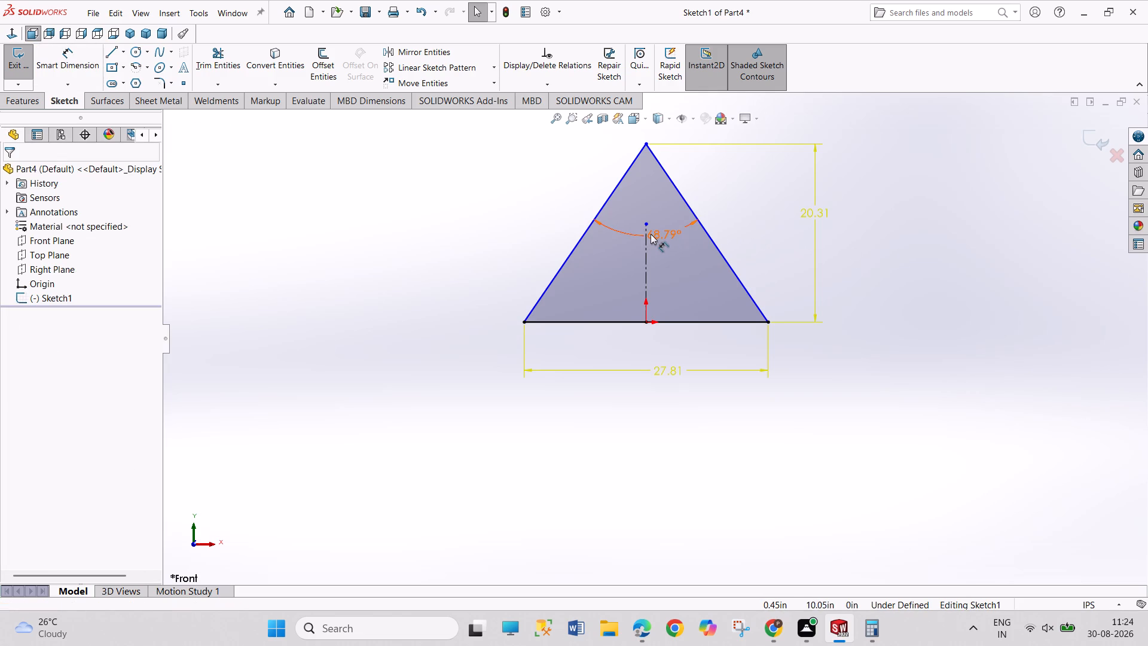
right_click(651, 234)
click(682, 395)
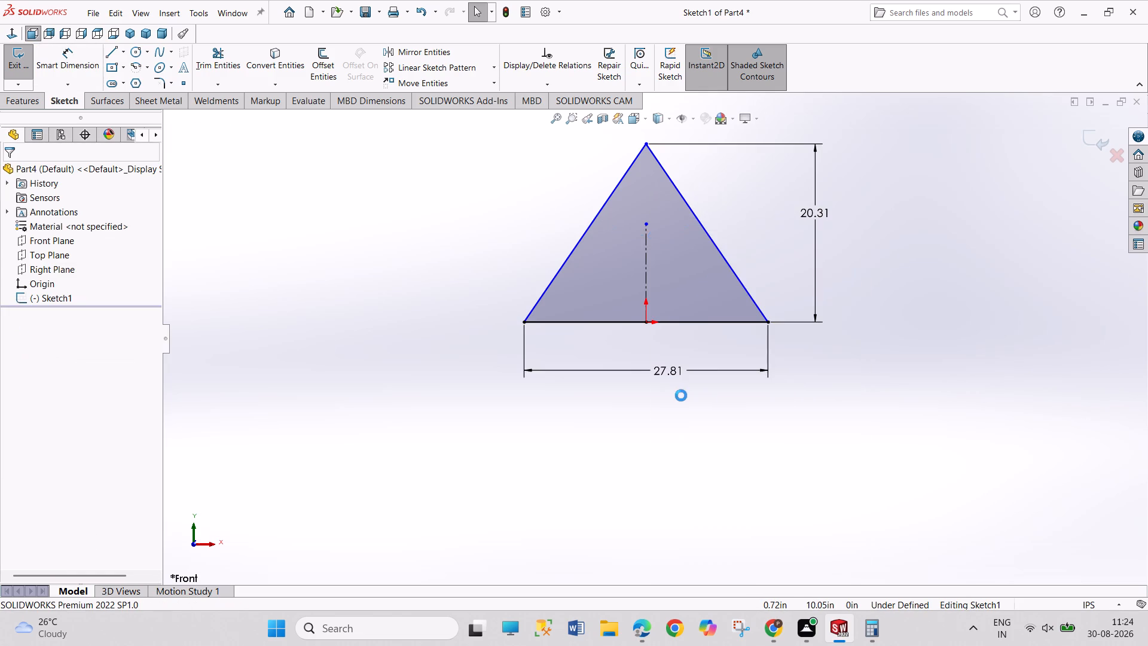
Delete the symmetric relation that ties the base's endpoints to the vertical centerline.
drag(877, 373, 917, 438)
drag(896, 373, 920, 426)
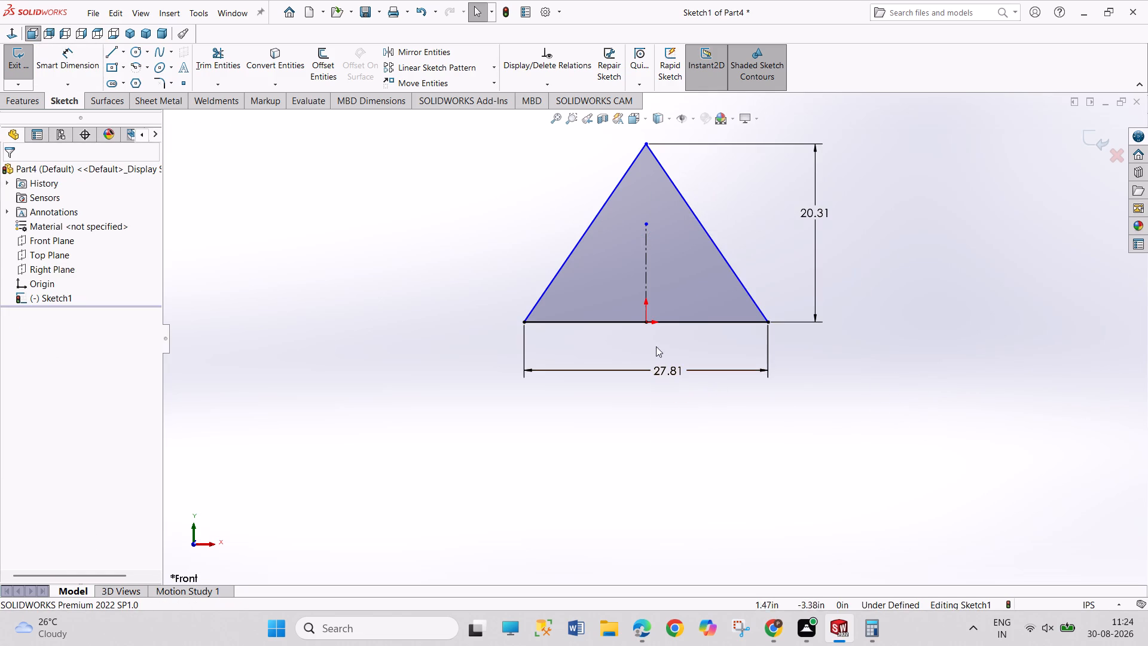
click(664, 321)
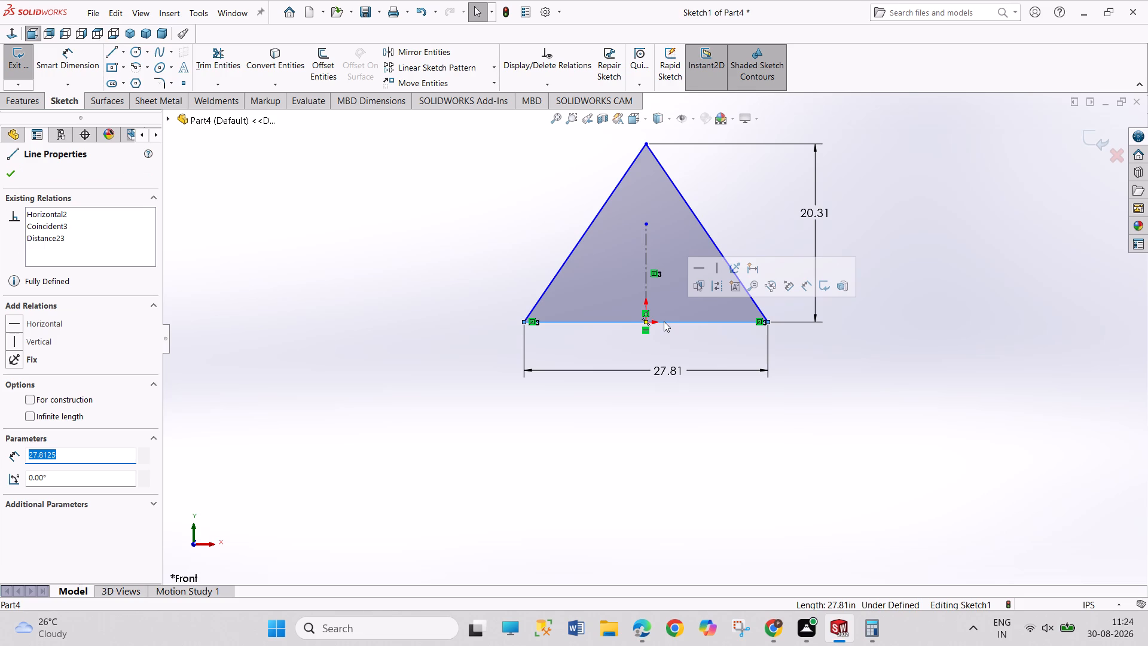
right_click(536, 324)
click(550, 478)
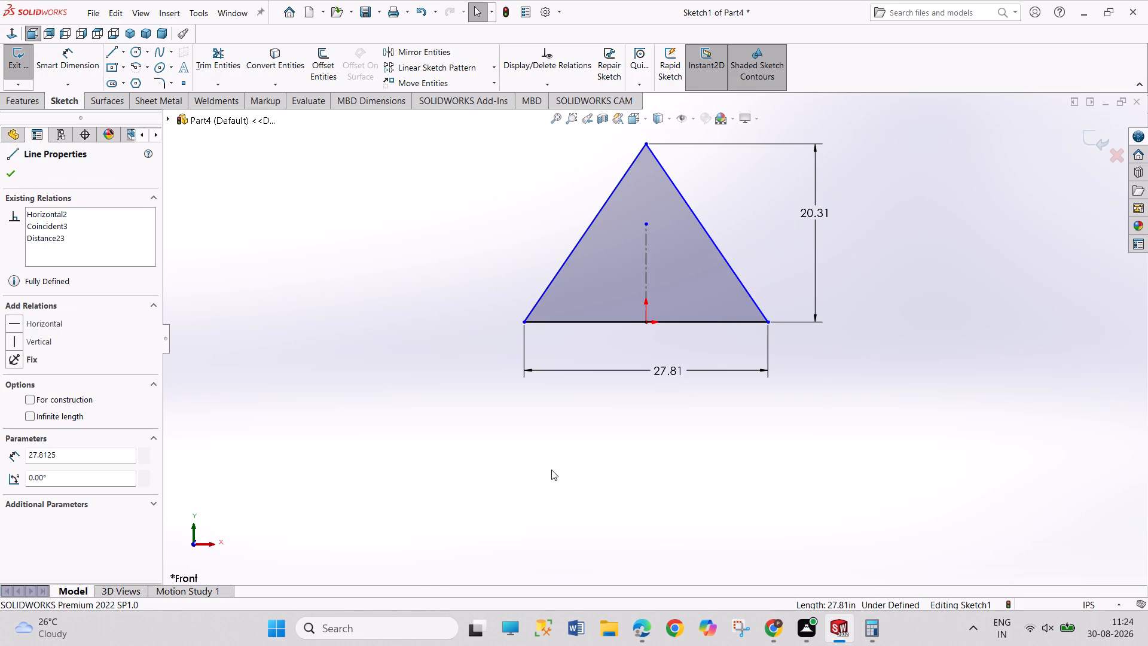
Examine the existing relations on the triangle's base, both slanted lines, the apex and the base corner.
click(661, 323)
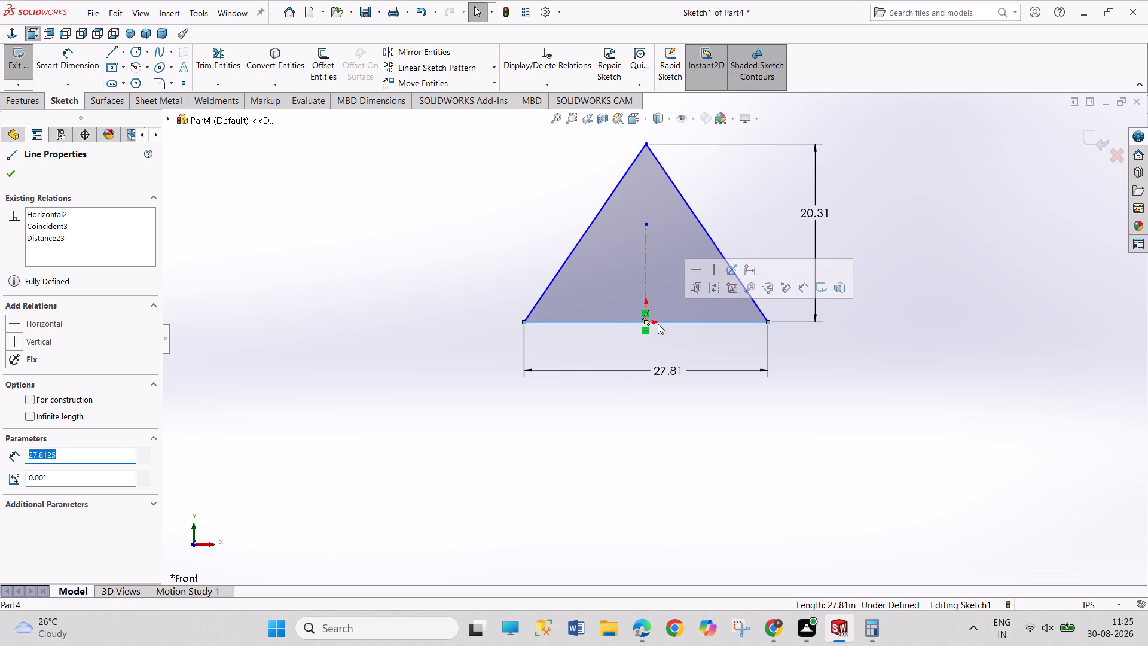
click(703, 228)
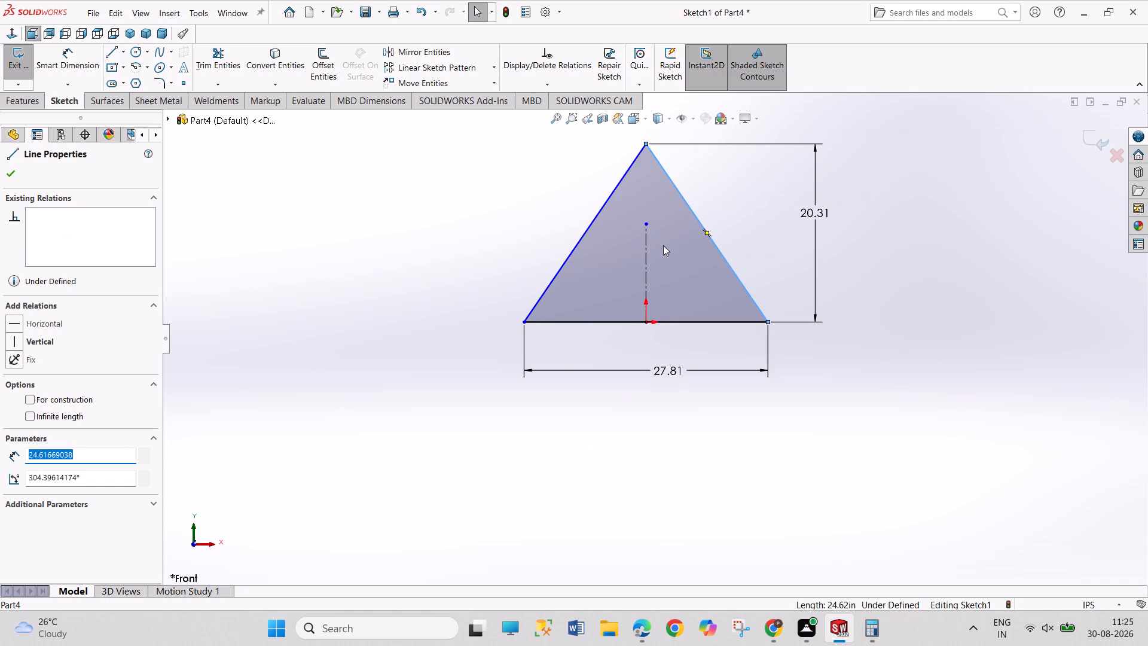
click(585, 229)
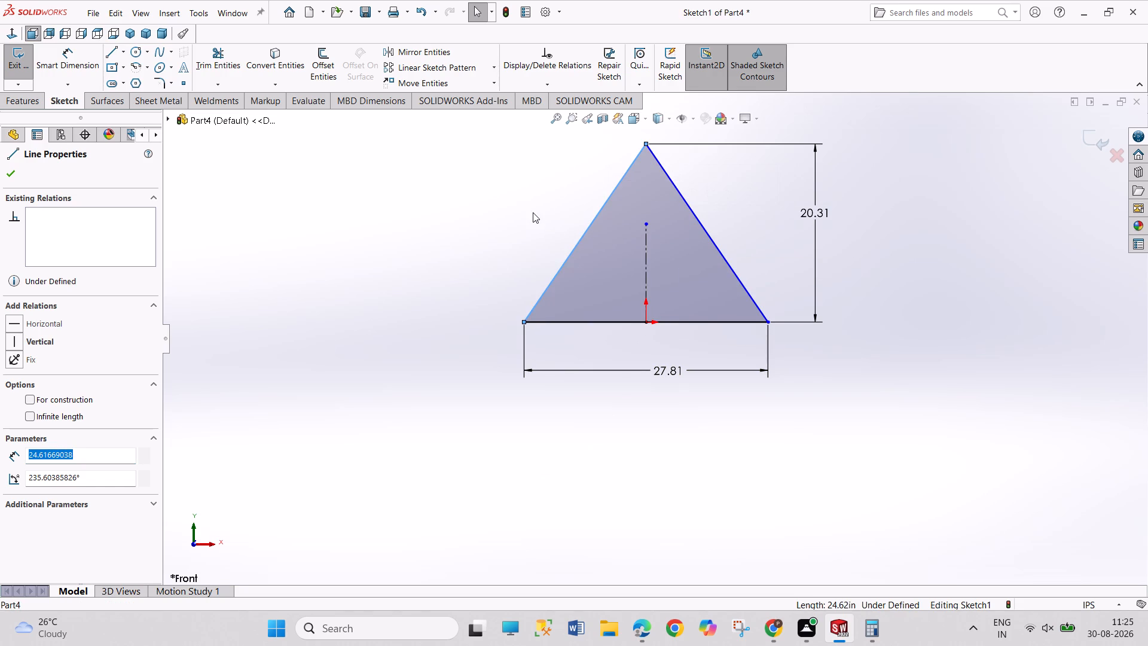
click(647, 144)
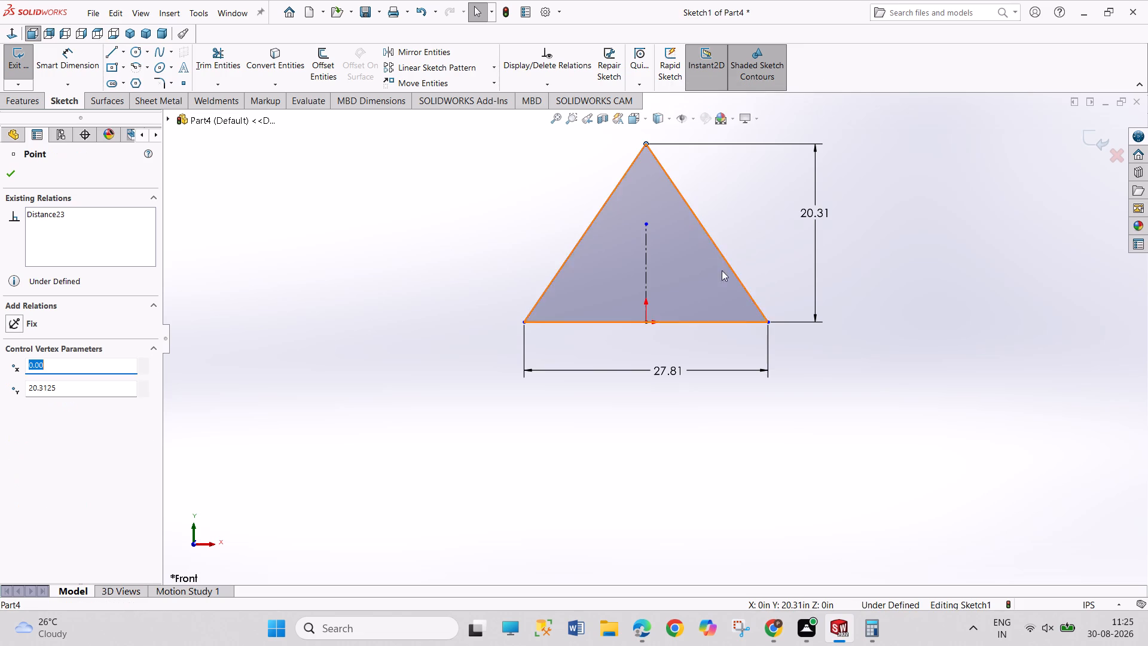
click(766, 322)
drag(837, 394, 857, 433)
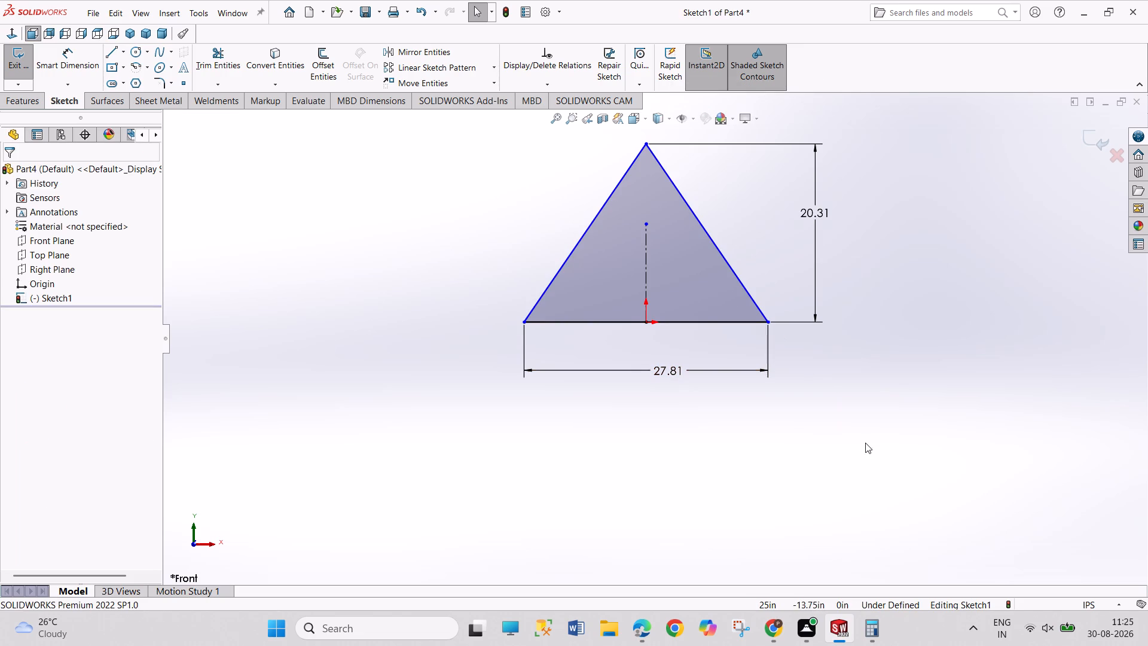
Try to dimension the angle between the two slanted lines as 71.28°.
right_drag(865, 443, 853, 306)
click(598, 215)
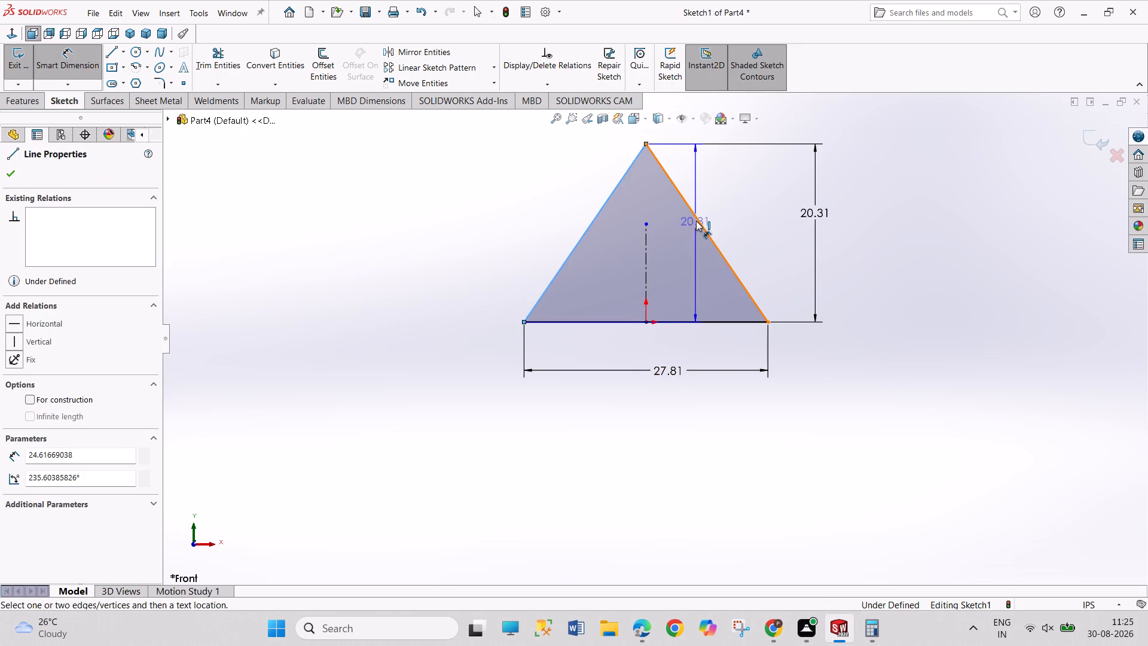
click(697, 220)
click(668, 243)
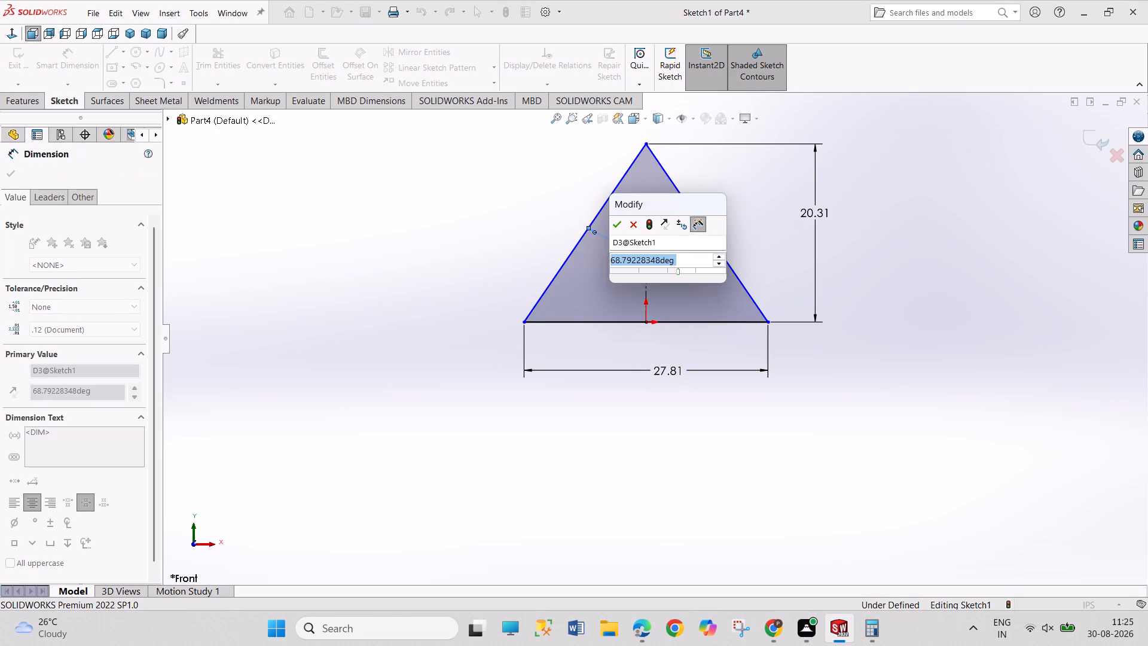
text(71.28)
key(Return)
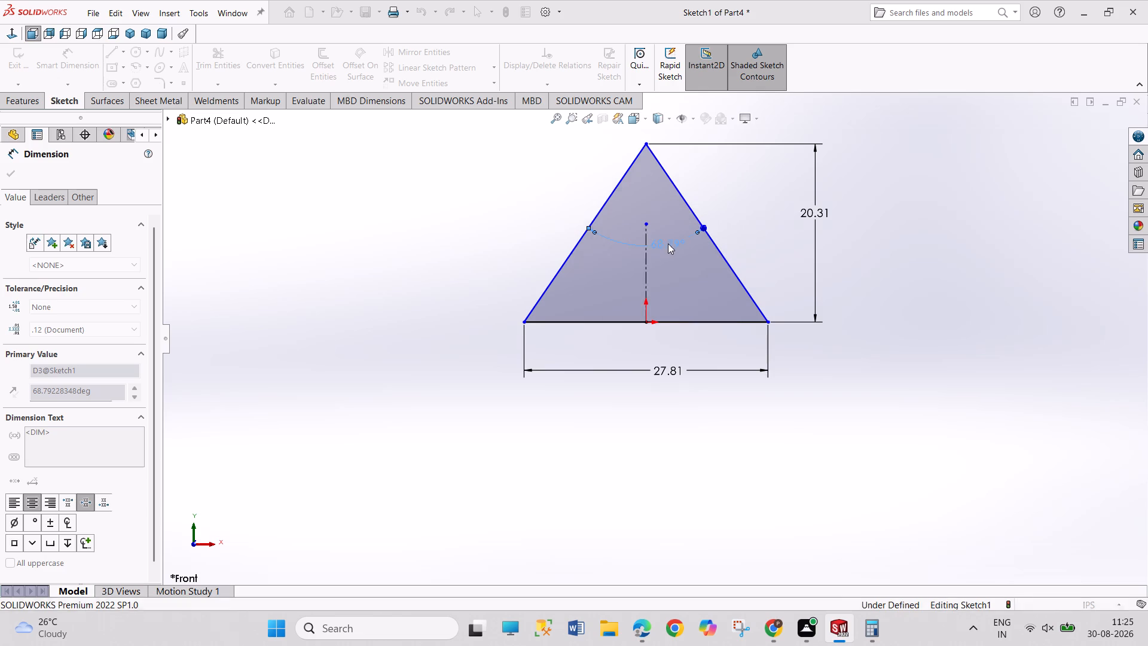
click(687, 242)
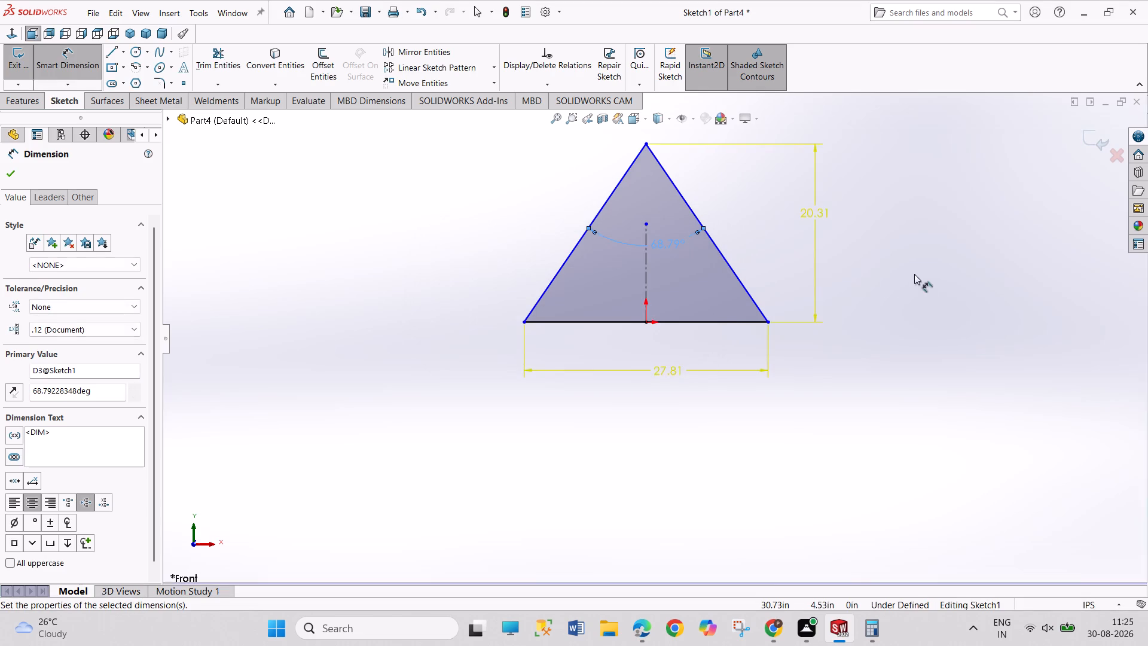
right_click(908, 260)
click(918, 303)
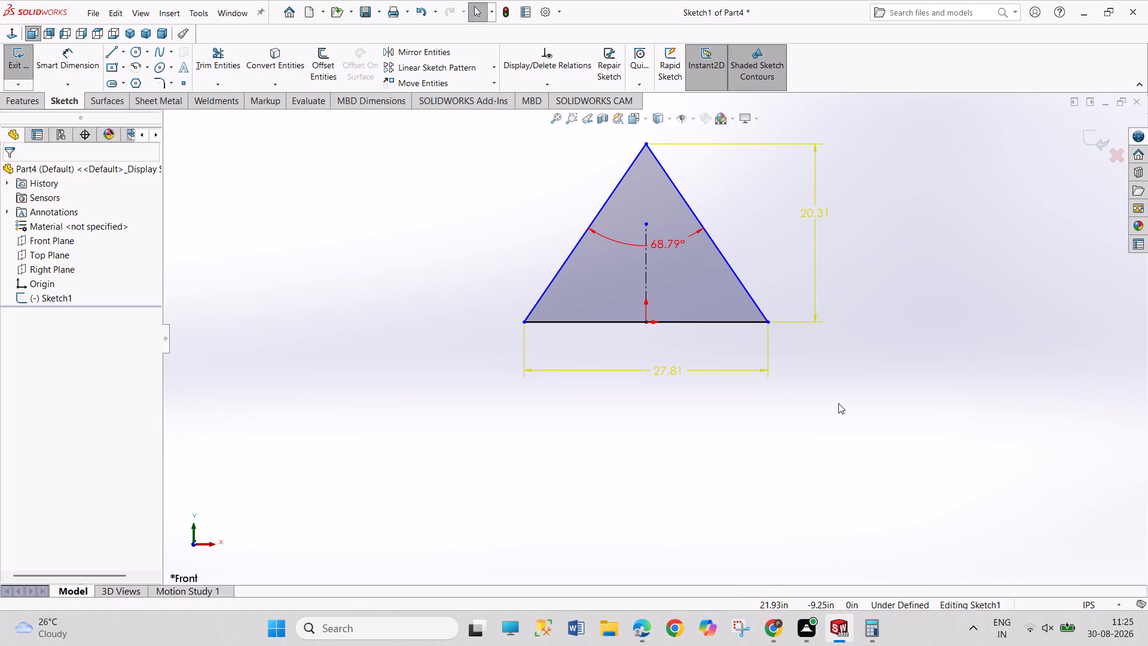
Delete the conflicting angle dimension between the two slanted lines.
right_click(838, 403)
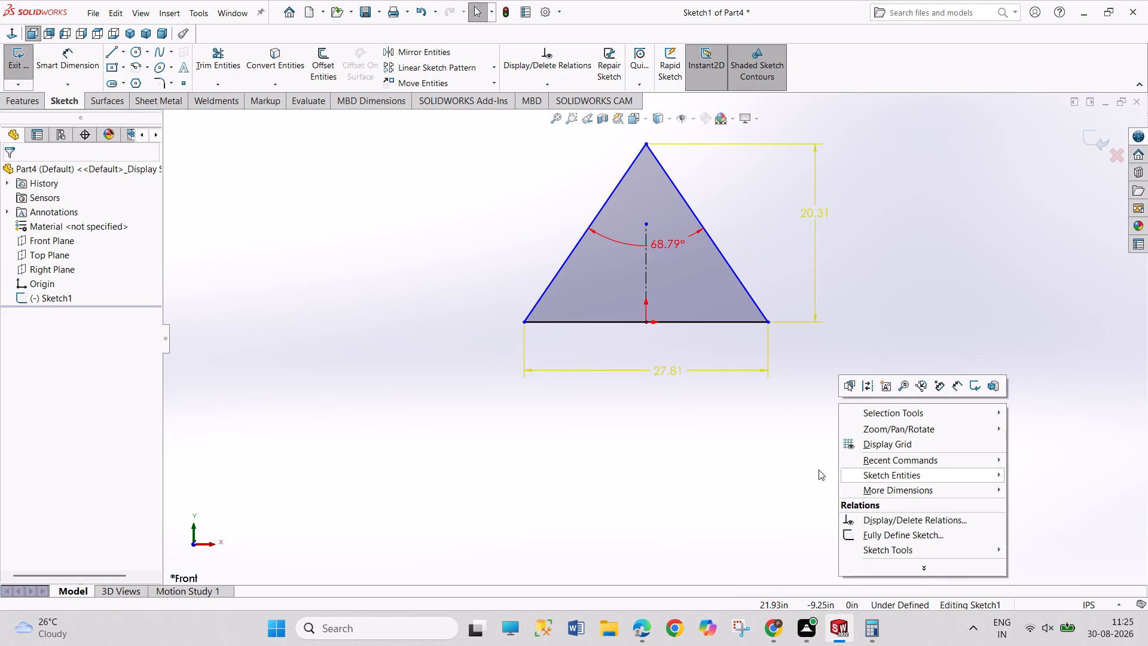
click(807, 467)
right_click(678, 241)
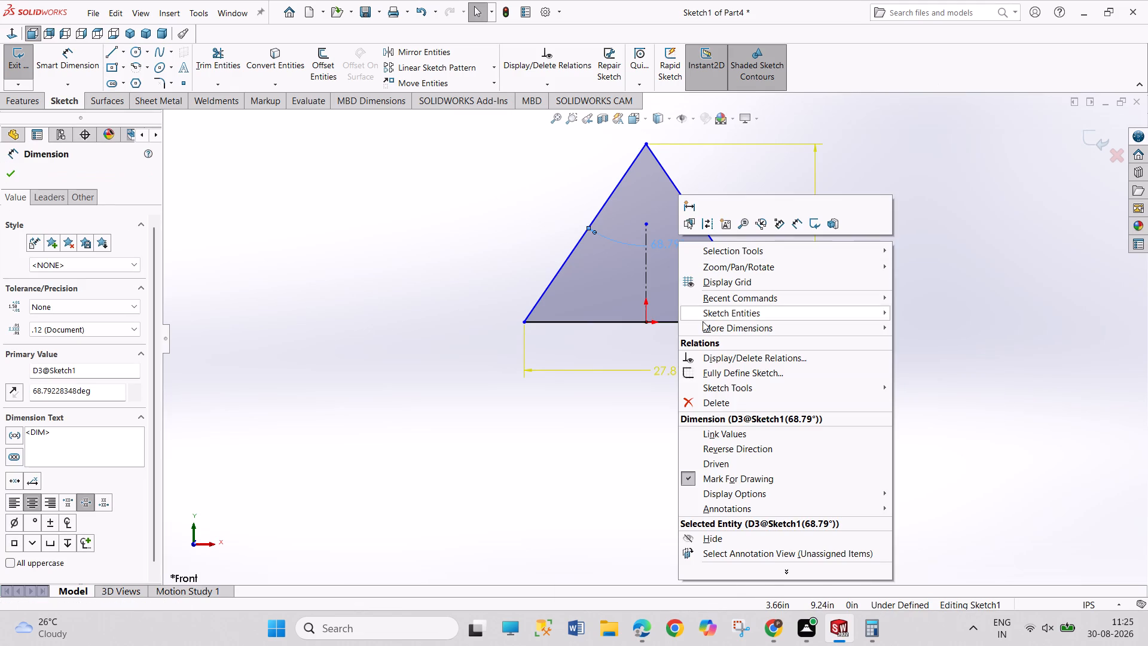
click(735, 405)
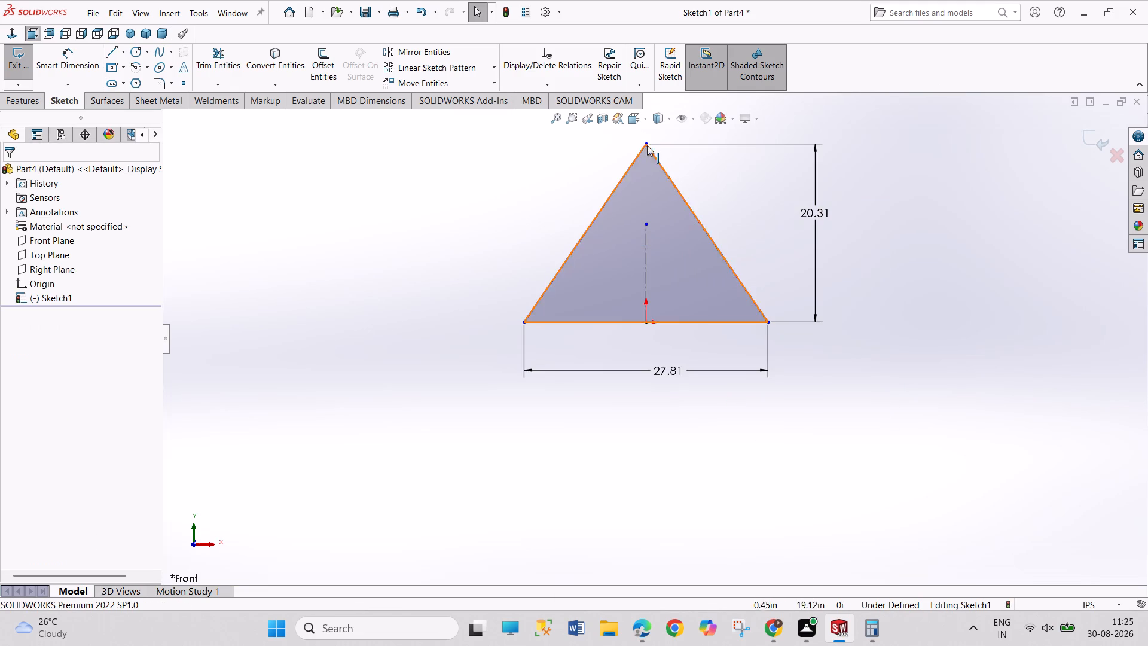
Delete the coincident relation that ties the vertical centerline's lower endpoint to the origin.
click(649, 144)
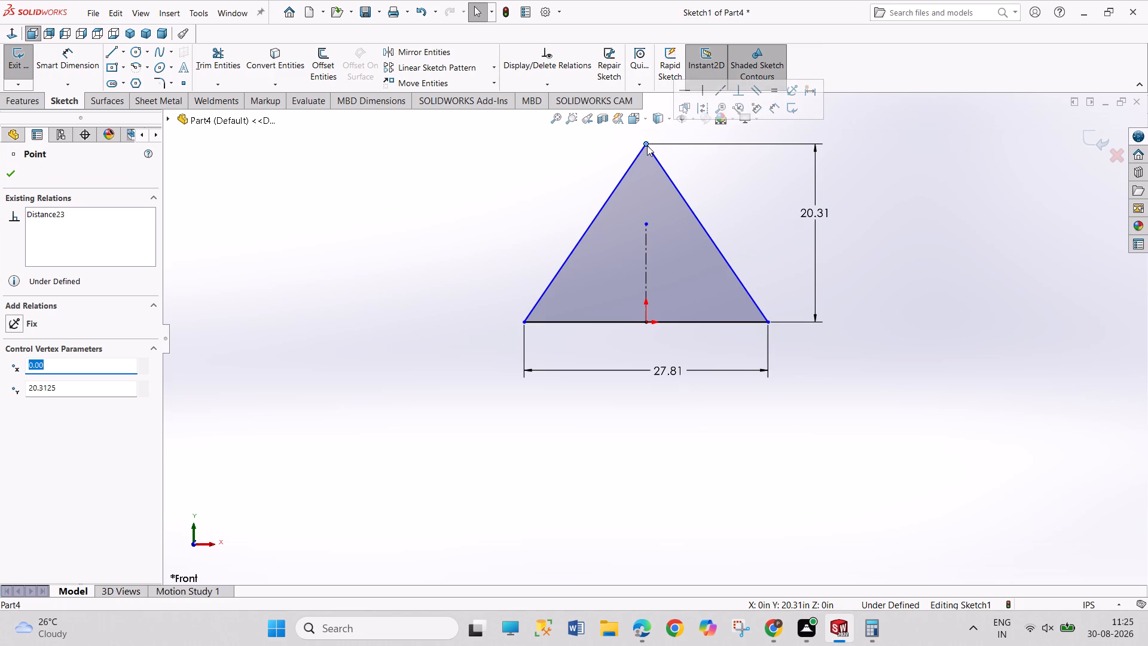
click(647, 145)
click(646, 321)
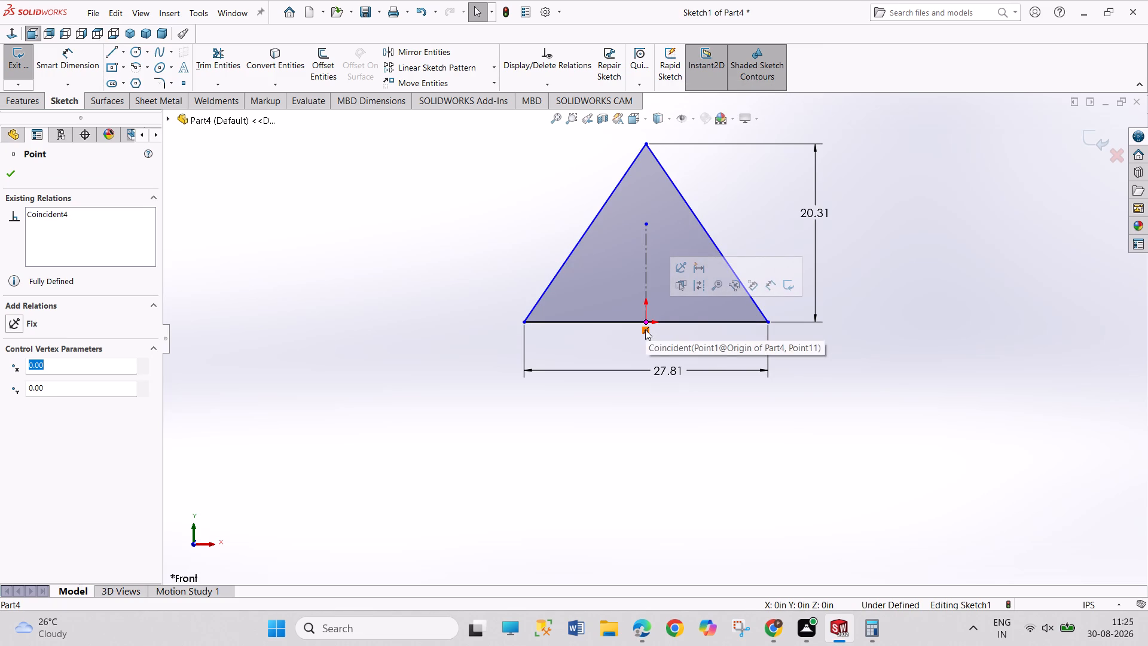
right_click(642, 333)
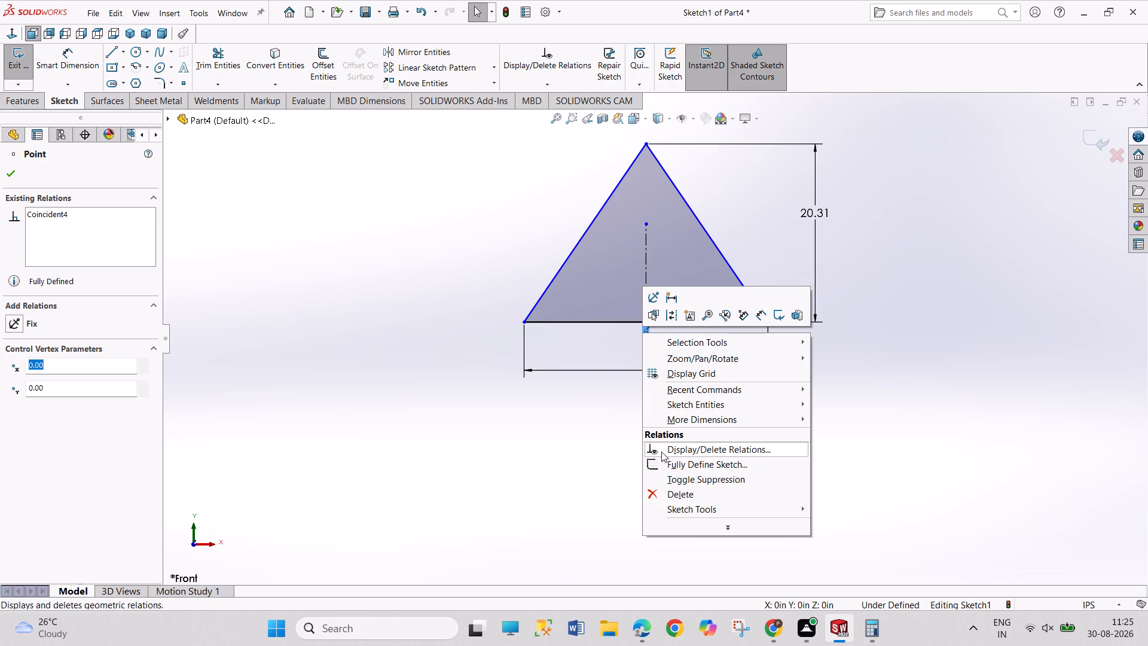
click(670, 493)
Add an angle dimension between the two slanted lines and try to set it to 71.28°.
right_drag(555, 493, 508, 332)
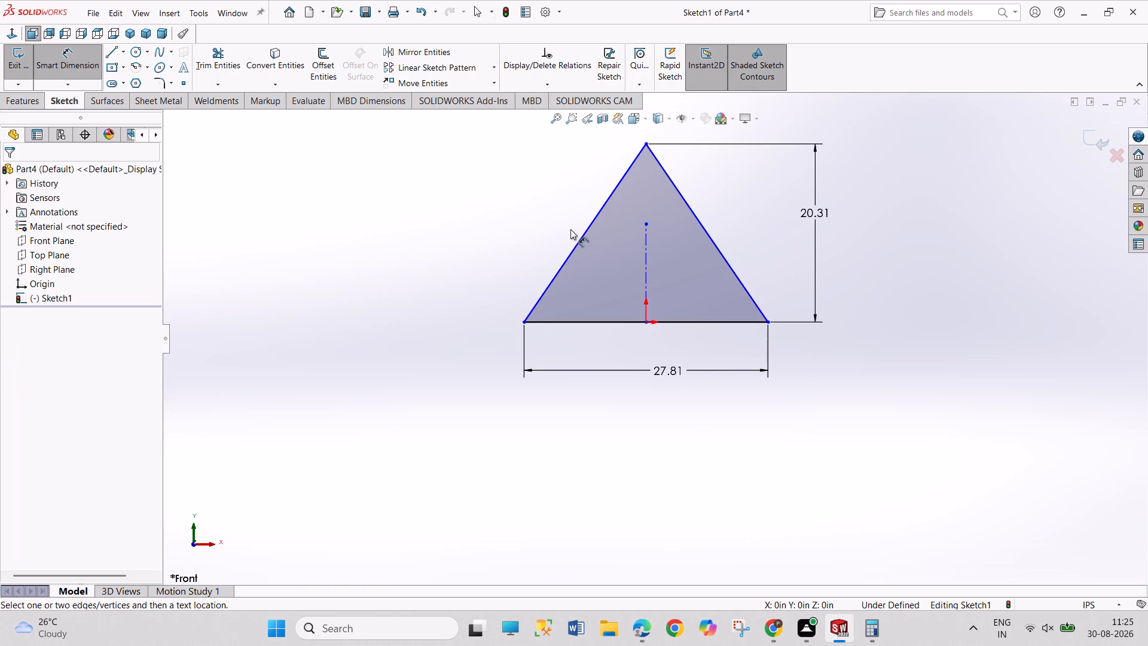
click(584, 234)
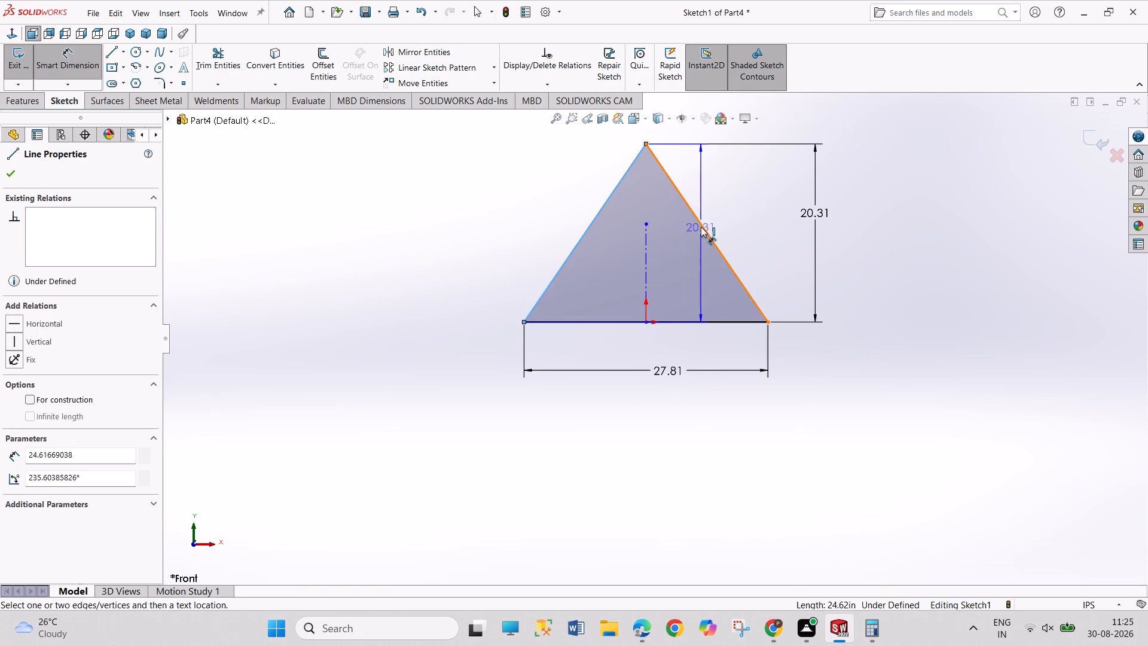
click(701, 227)
click(652, 229)
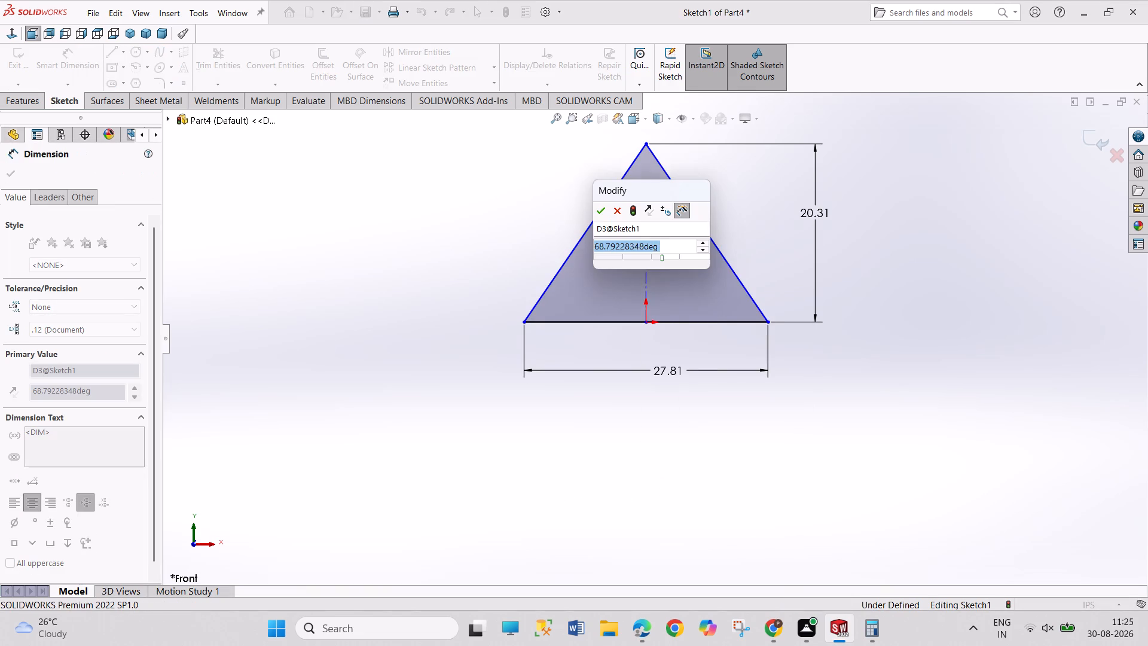
text(71.28)
key(Return)
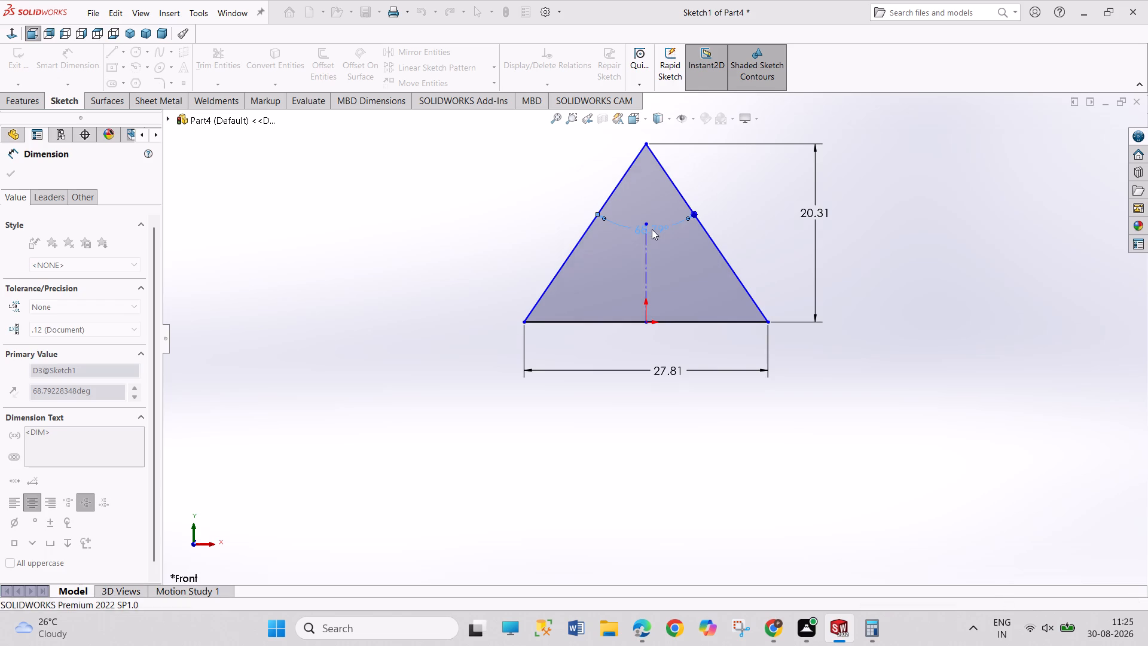
click(683, 243)
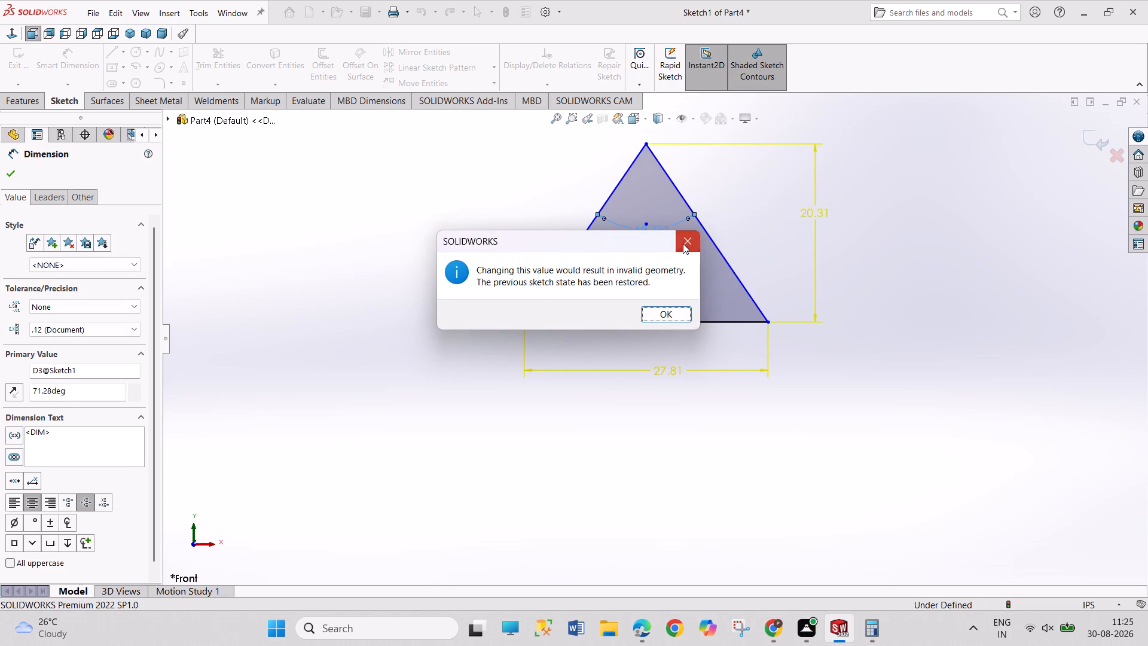
right_click(886, 272)
click(902, 309)
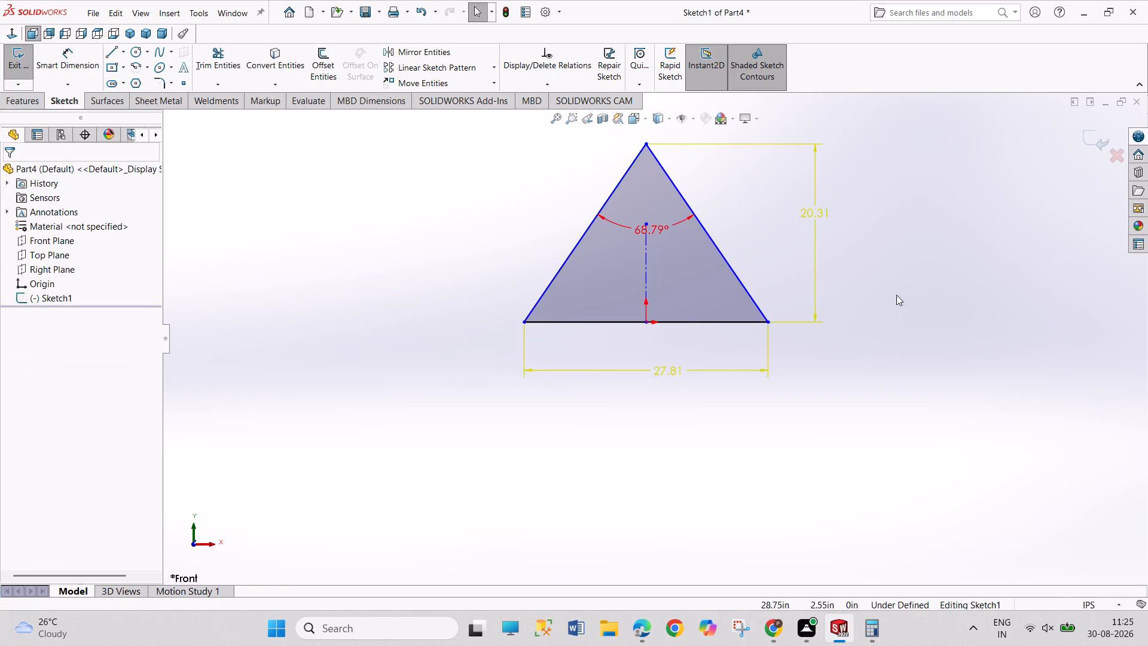
Delete the triangle's 20.31 in height dimension.
right_click(812, 217)
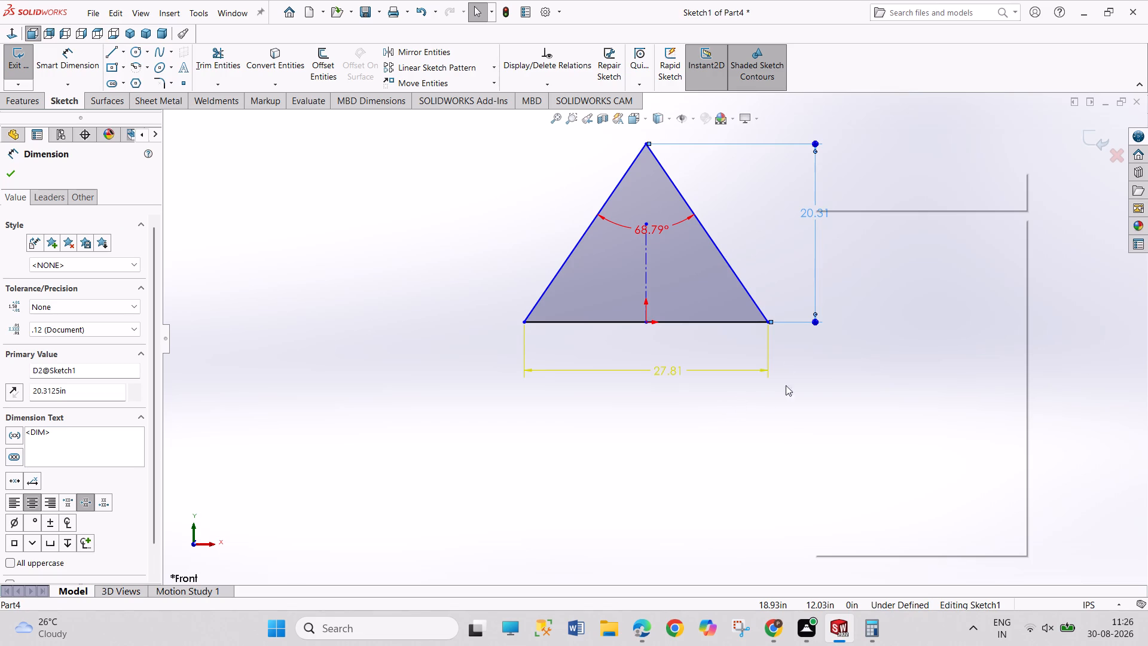
click(866, 378)
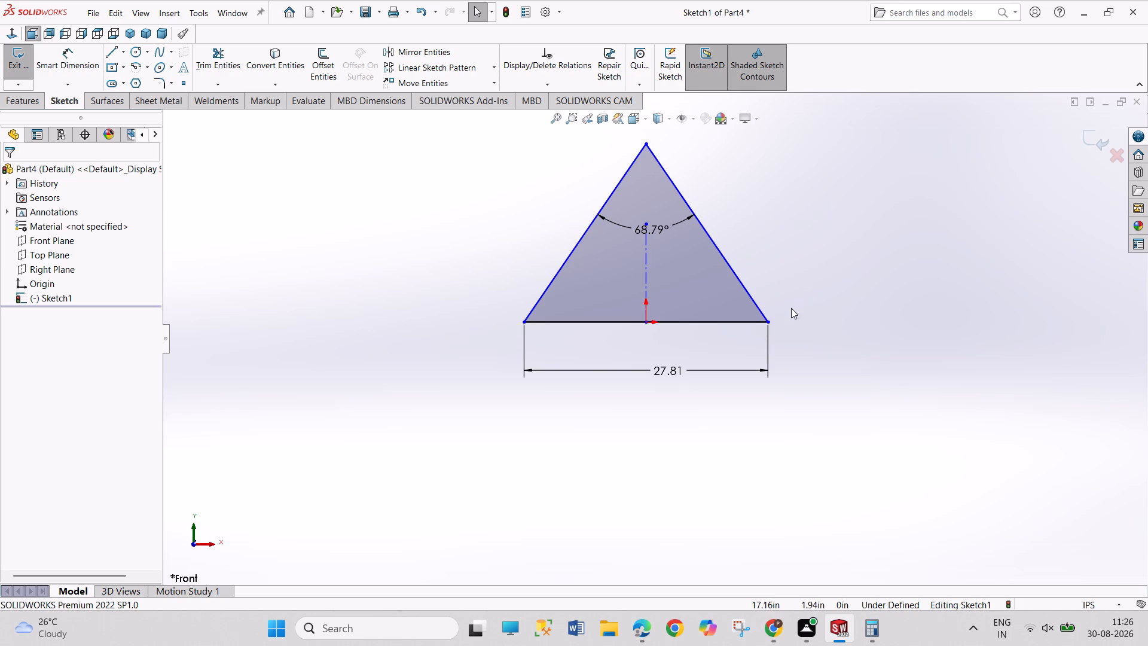
Delete the coincident relation between the triangle's base line and the origin.
click(770, 324)
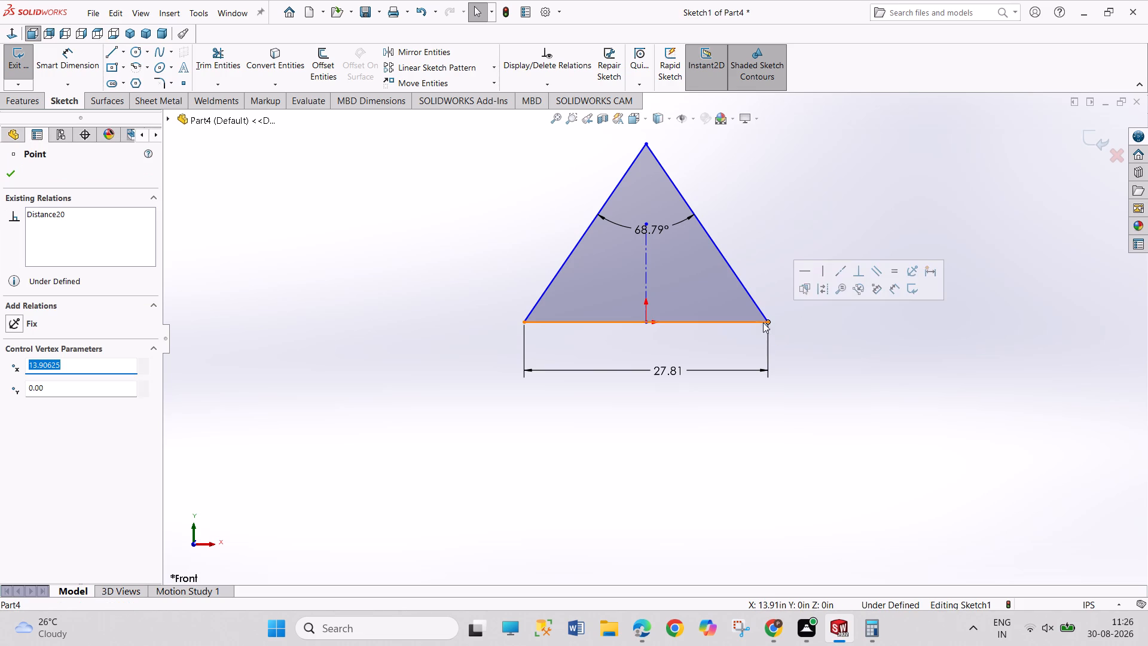
click(762, 312)
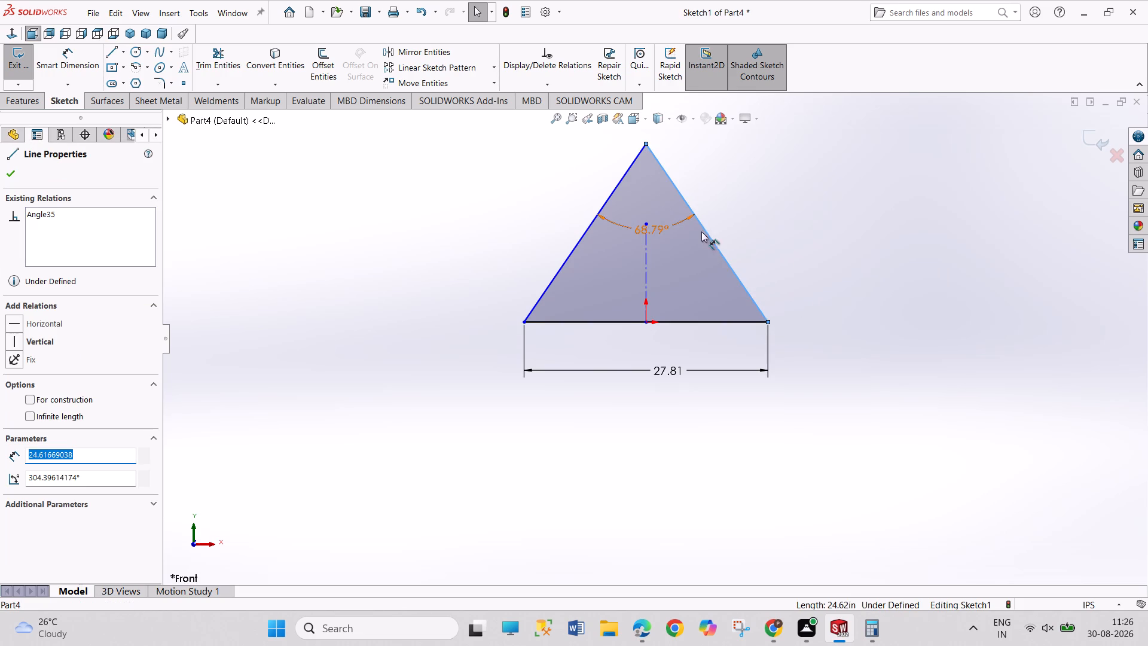
click(612, 193)
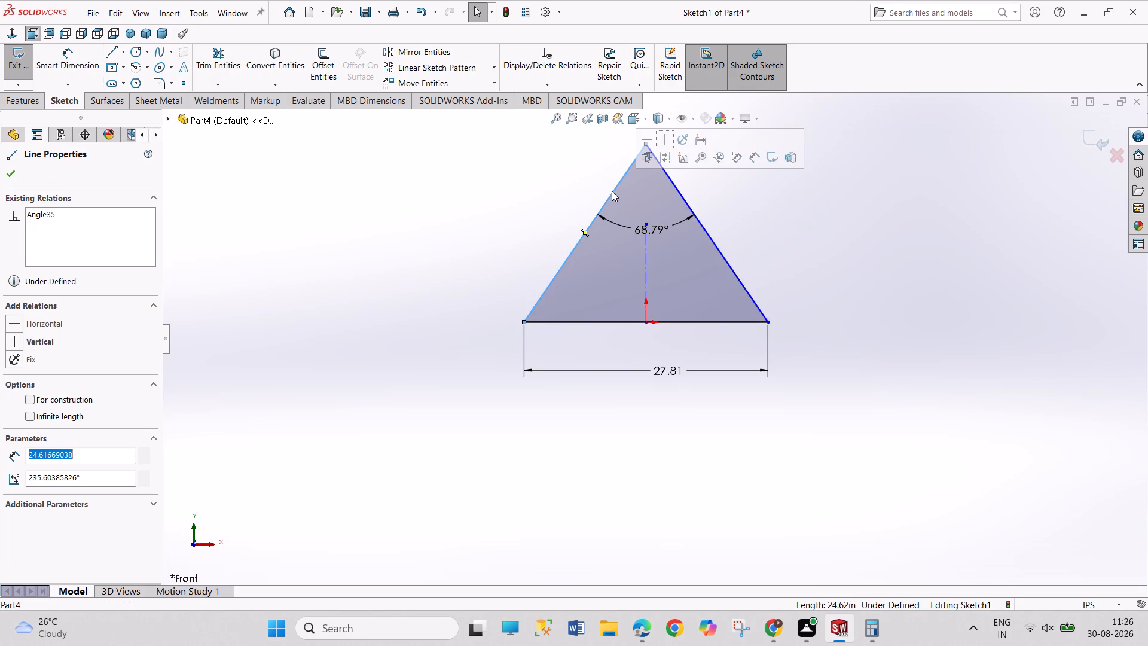
click(563, 325)
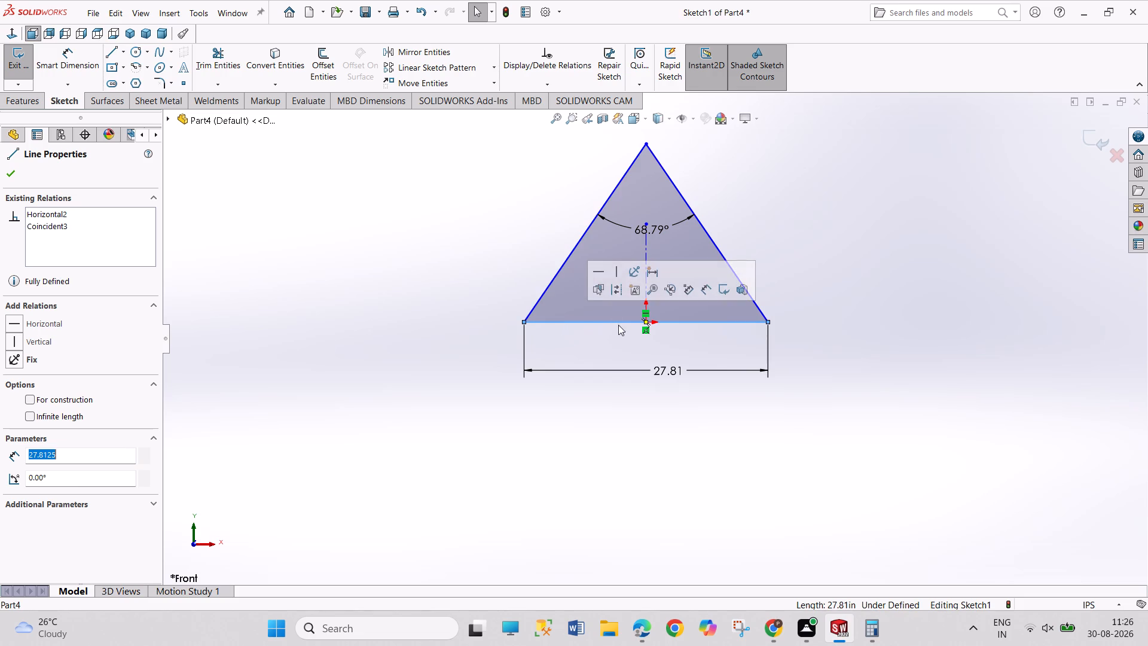
right_click(646, 334)
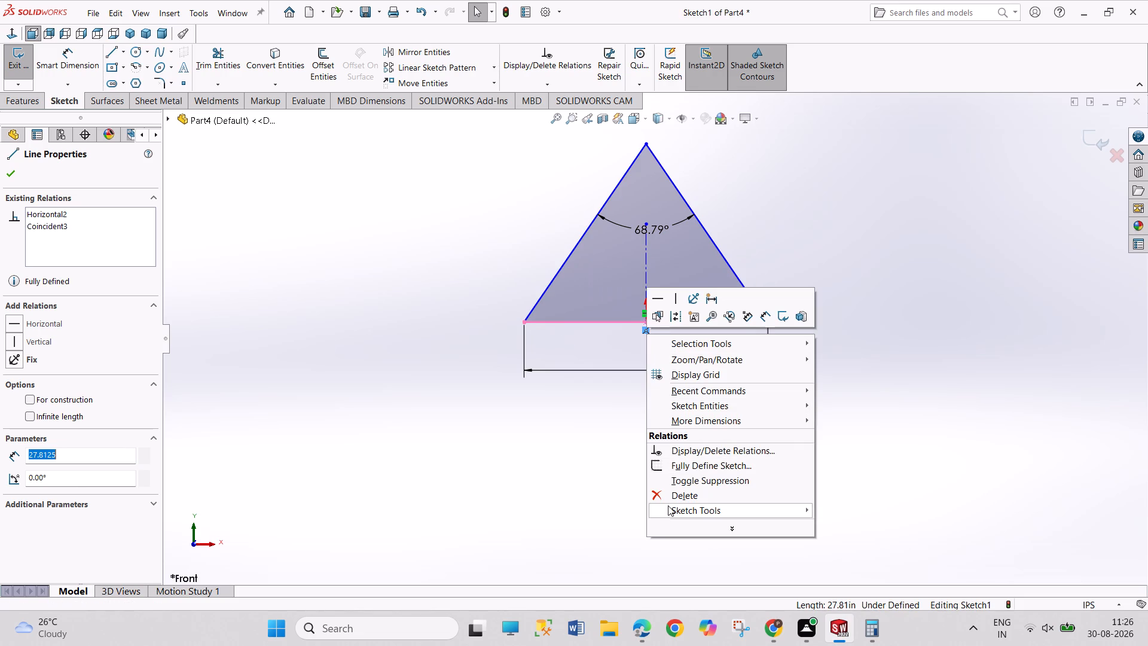
click(671, 492)
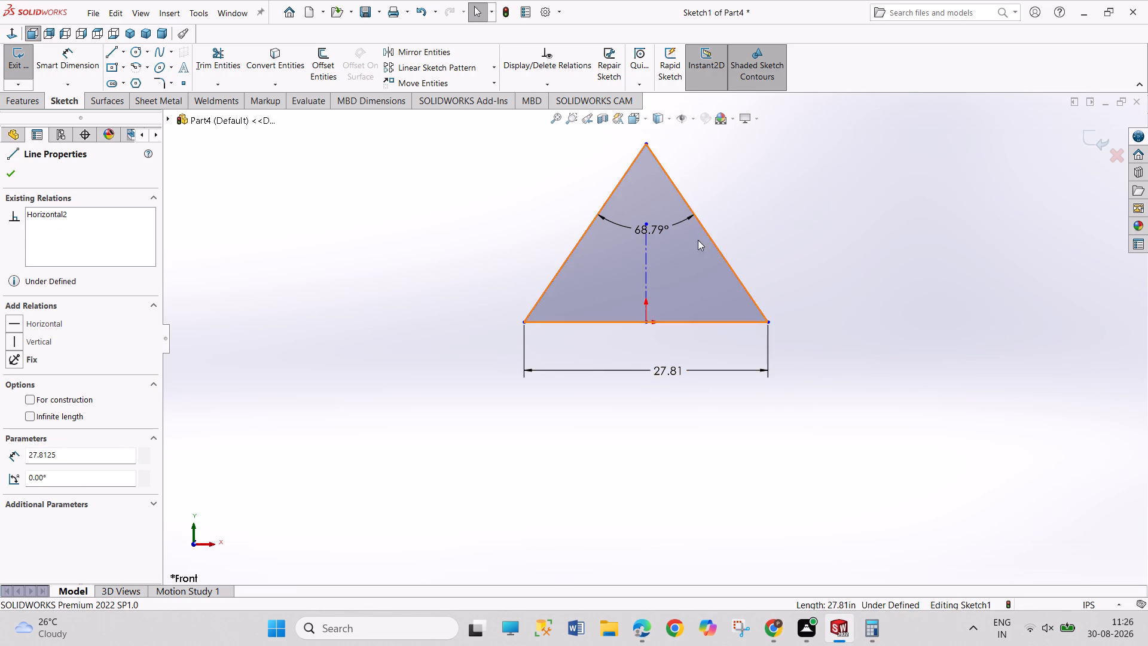
Set the angle between the two slanted lines to 71.28°.
double_click(658, 227)
drag(682, 224, 628, 243)
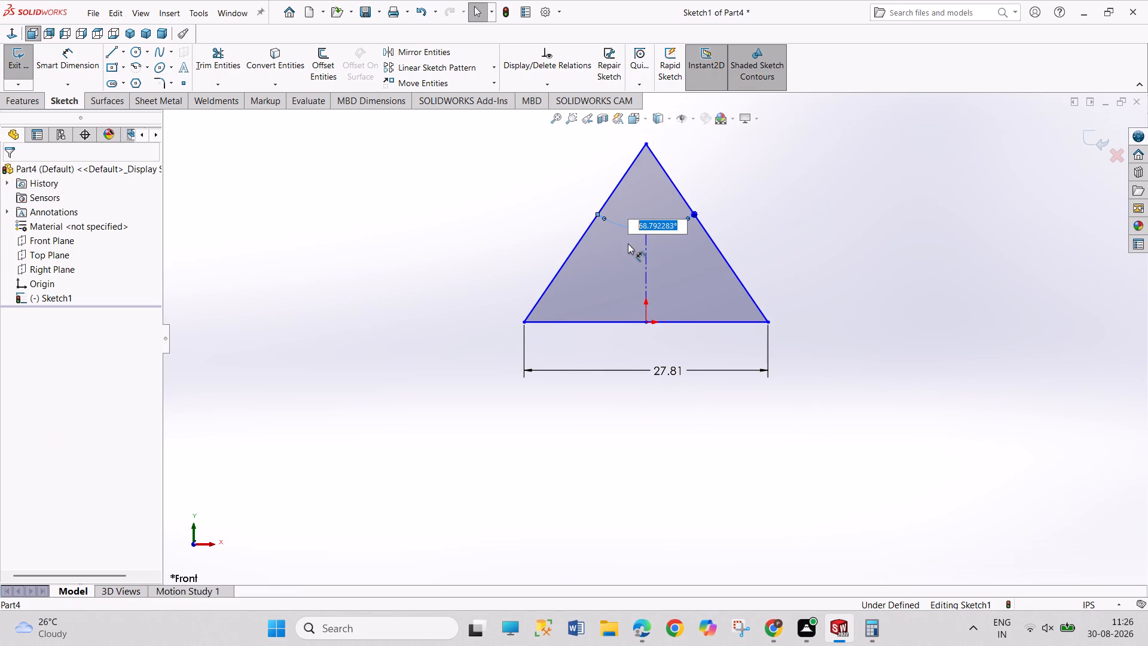
drag(628, 243, 624, 243)
text(71.28)
key(Return)
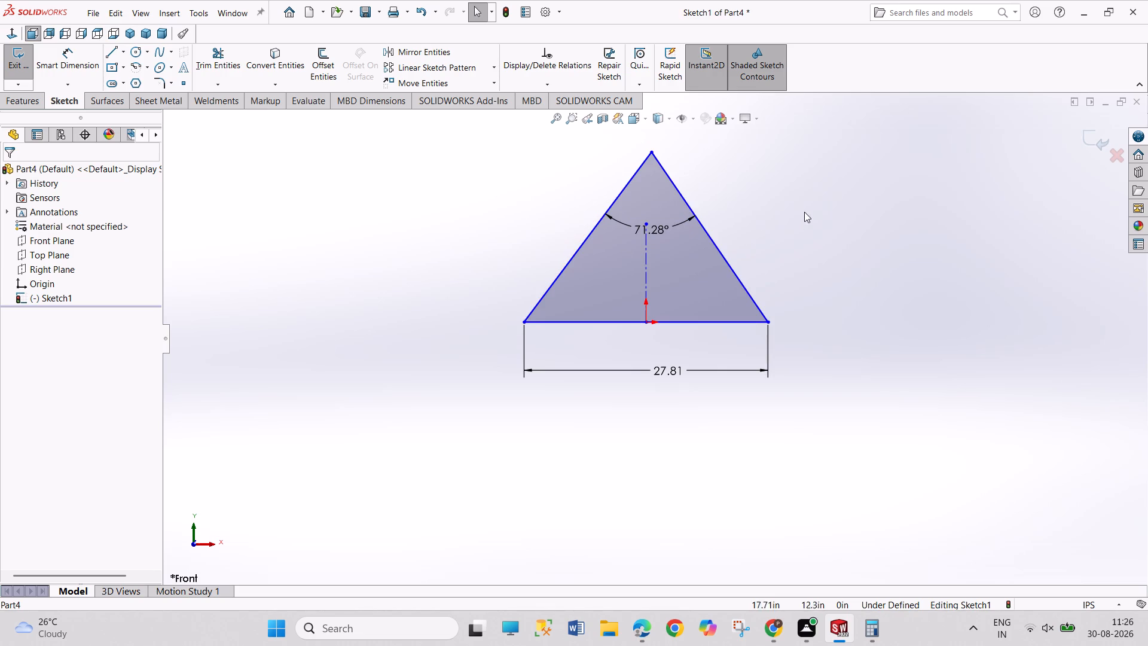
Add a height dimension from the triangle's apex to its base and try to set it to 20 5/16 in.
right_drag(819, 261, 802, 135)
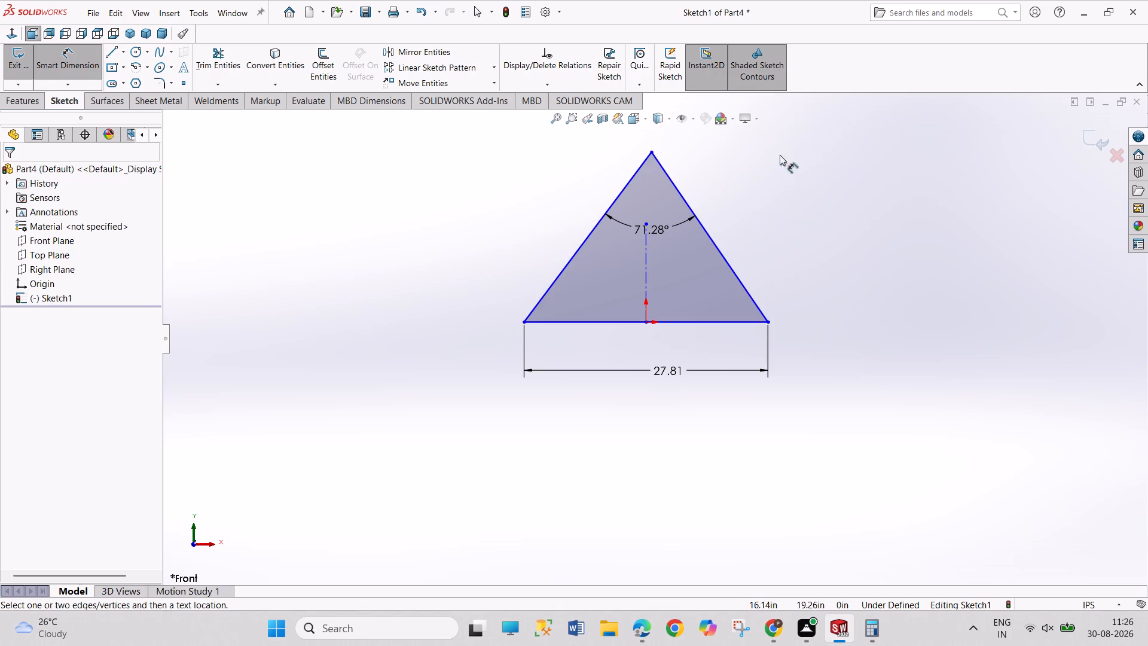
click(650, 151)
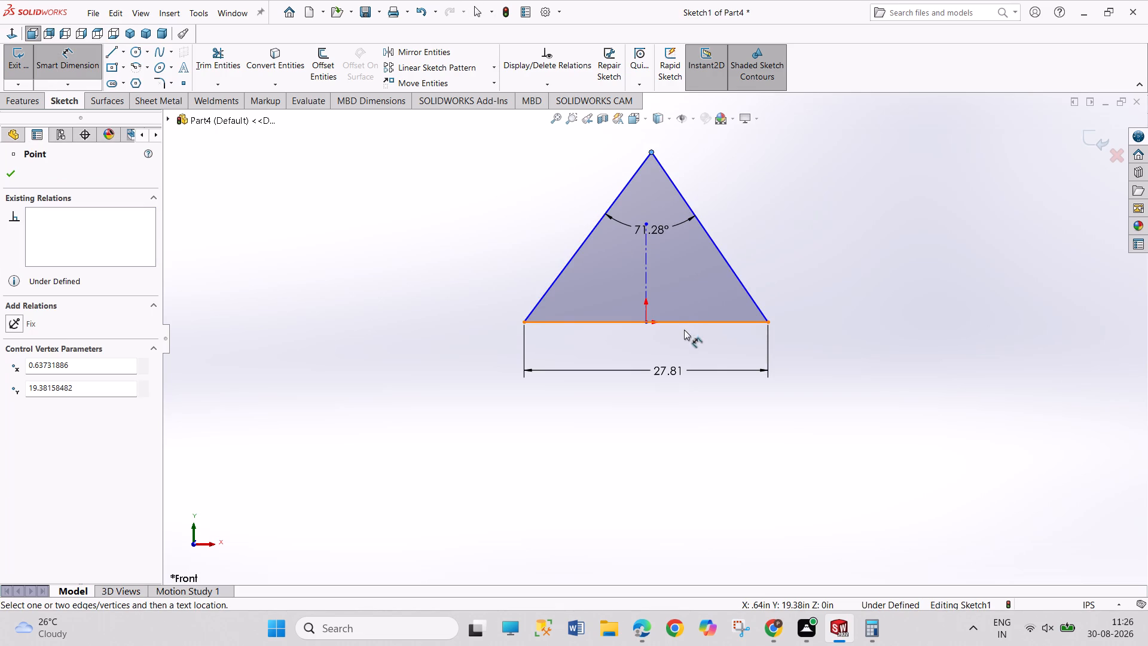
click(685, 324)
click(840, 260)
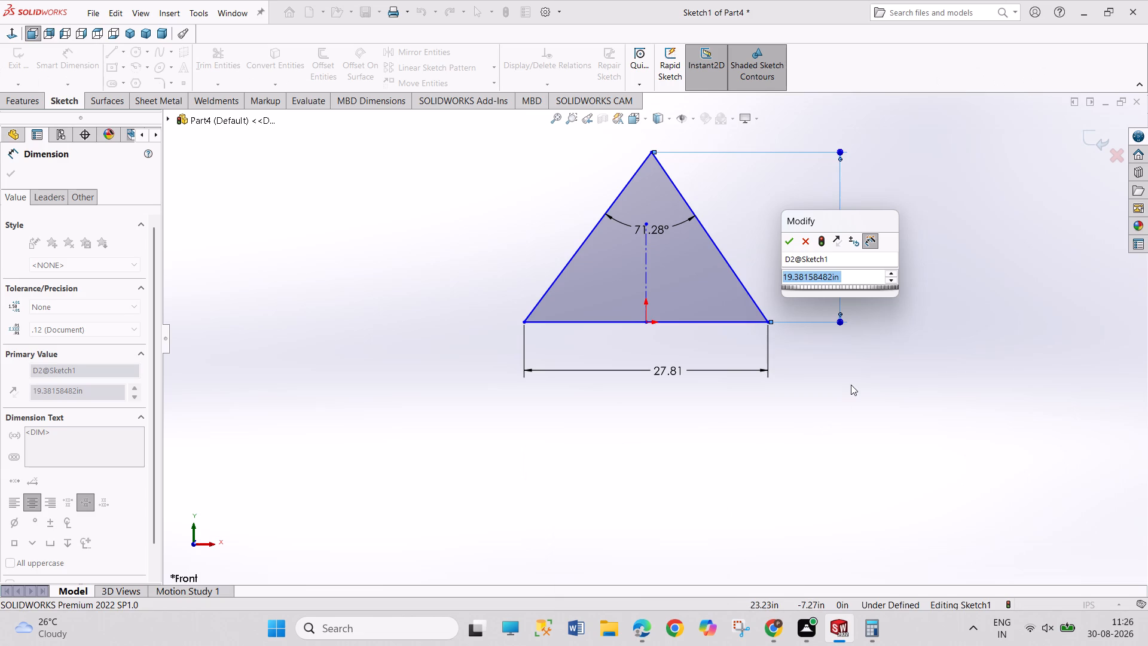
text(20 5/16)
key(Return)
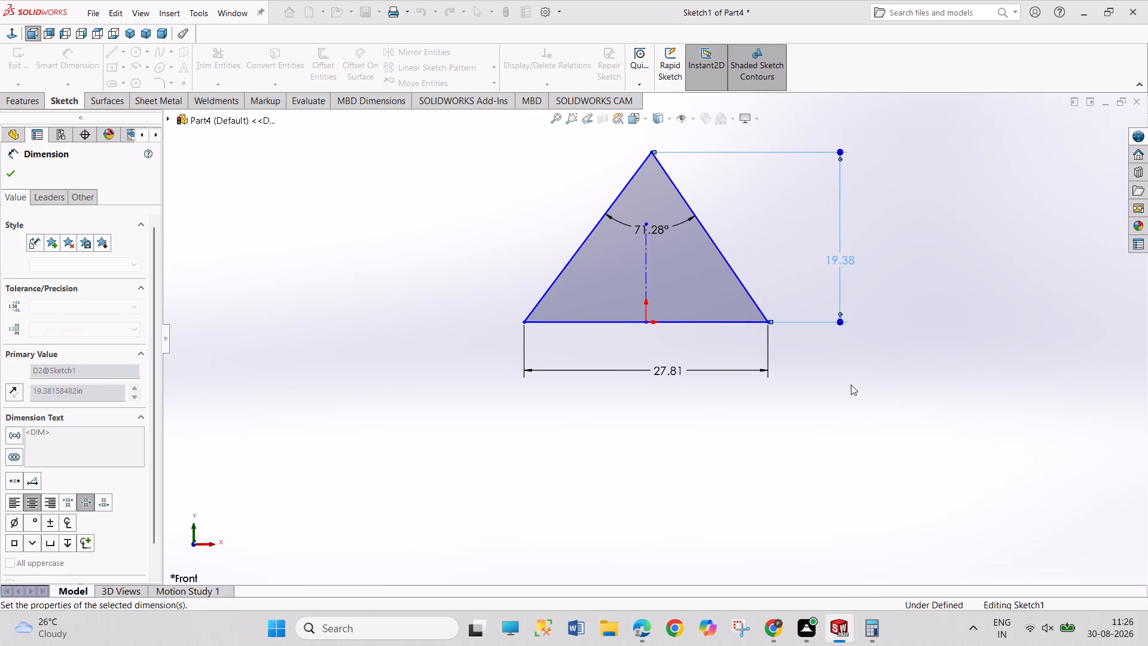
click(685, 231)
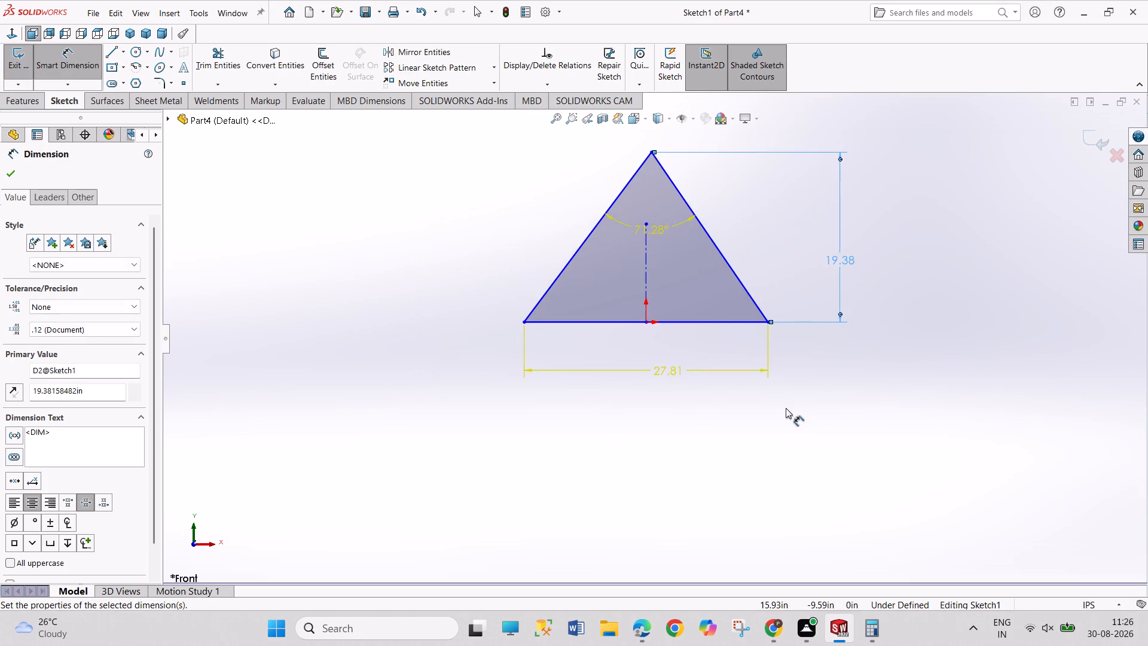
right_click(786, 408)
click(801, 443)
Delete the whole triangle with its centerline and dimensions from the sketch.
drag(894, 123, 352, 399)
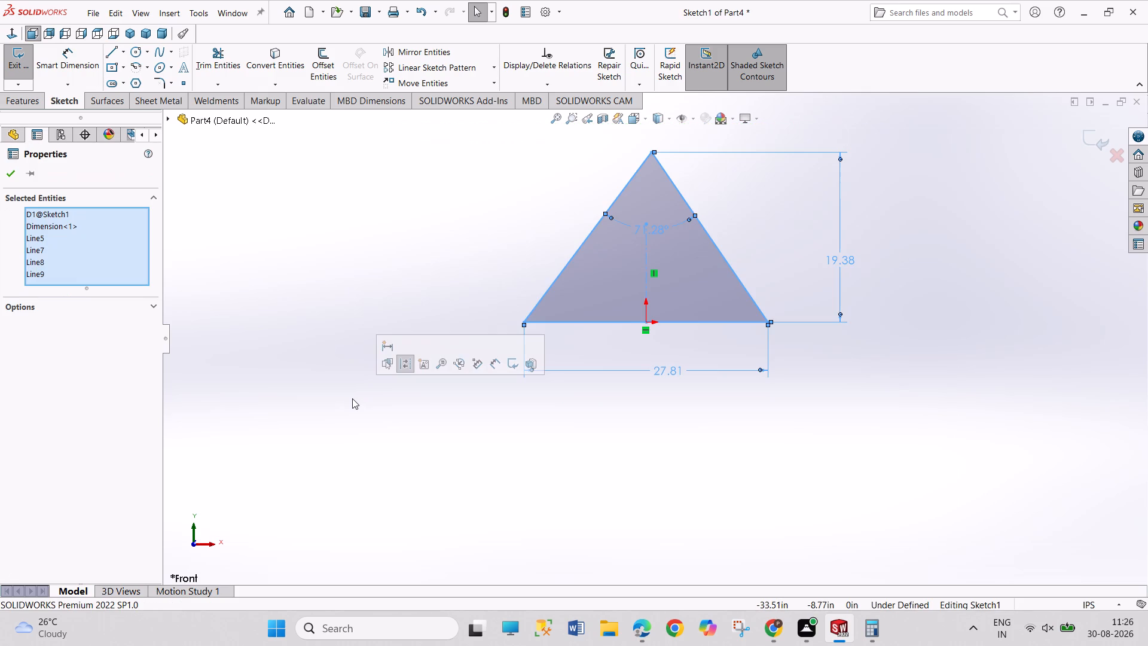
key(Delete)
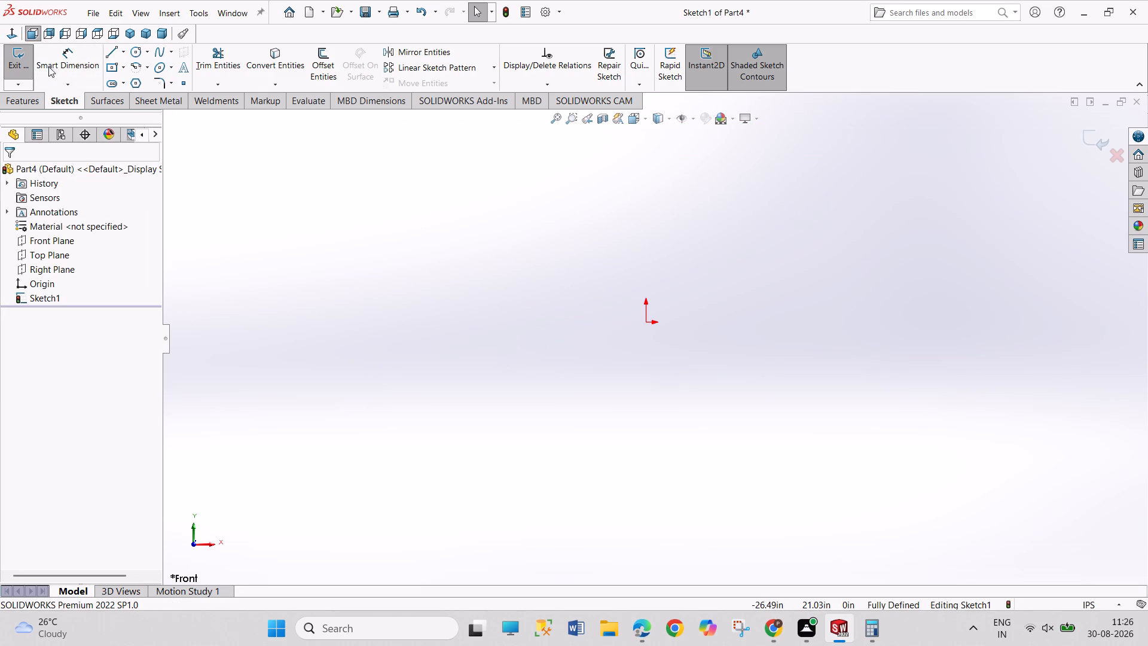
Sketch a closed triangle with a horizontal base about 41.4 in long below the origin and its apex above the origin.
click(108, 52)
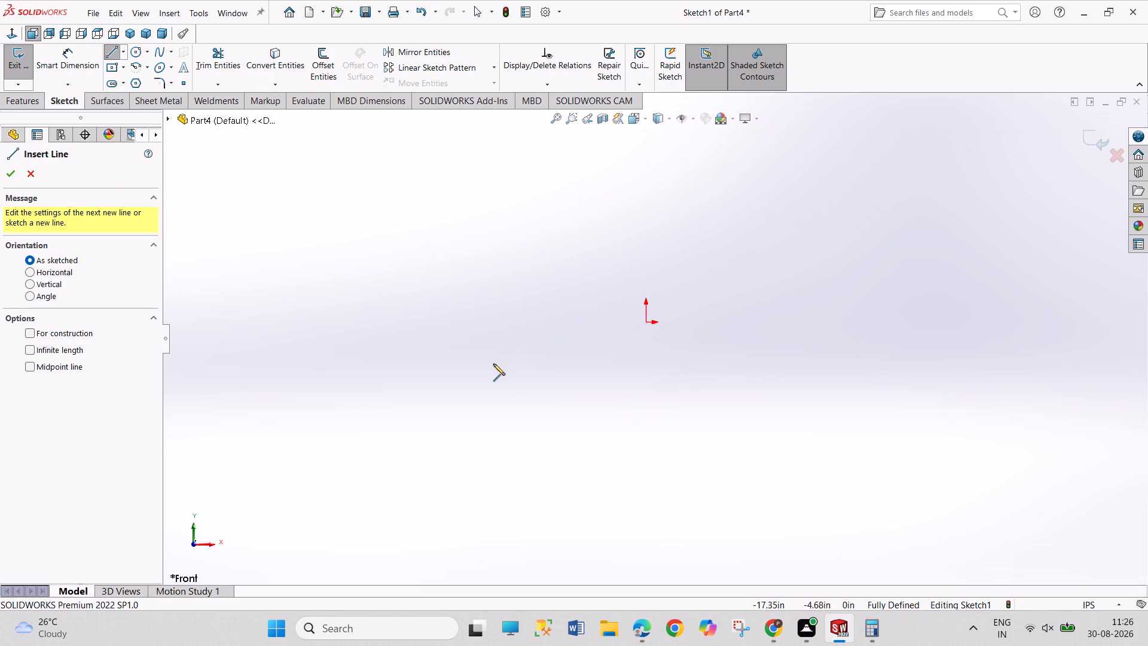
click(484, 415)
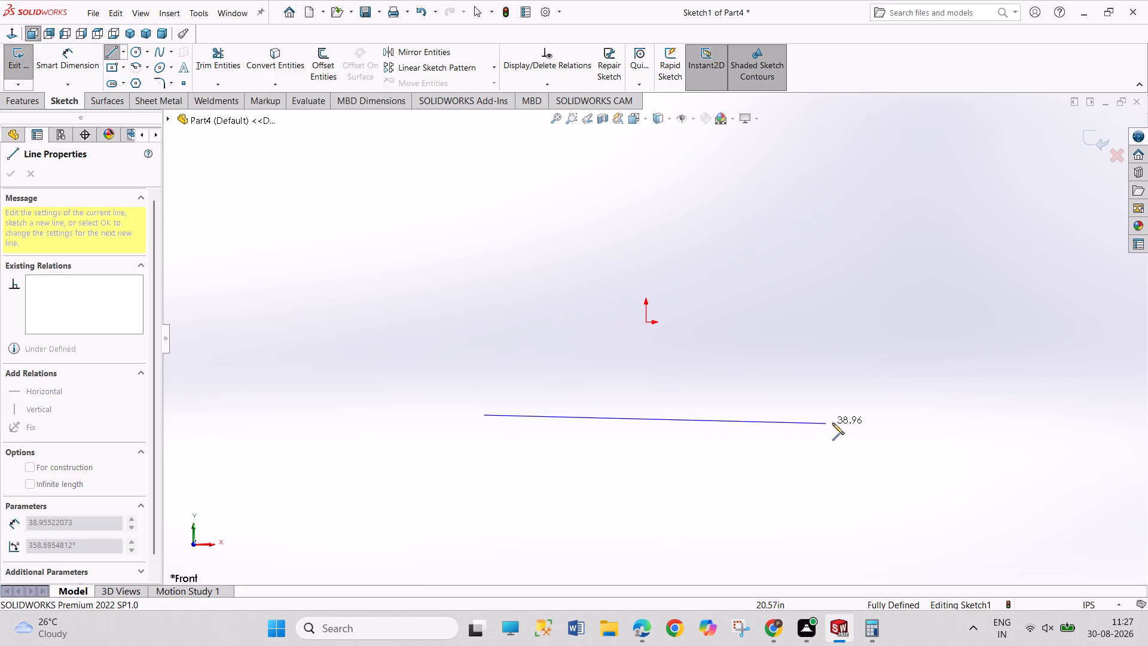
drag(847, 418, 847, 410)
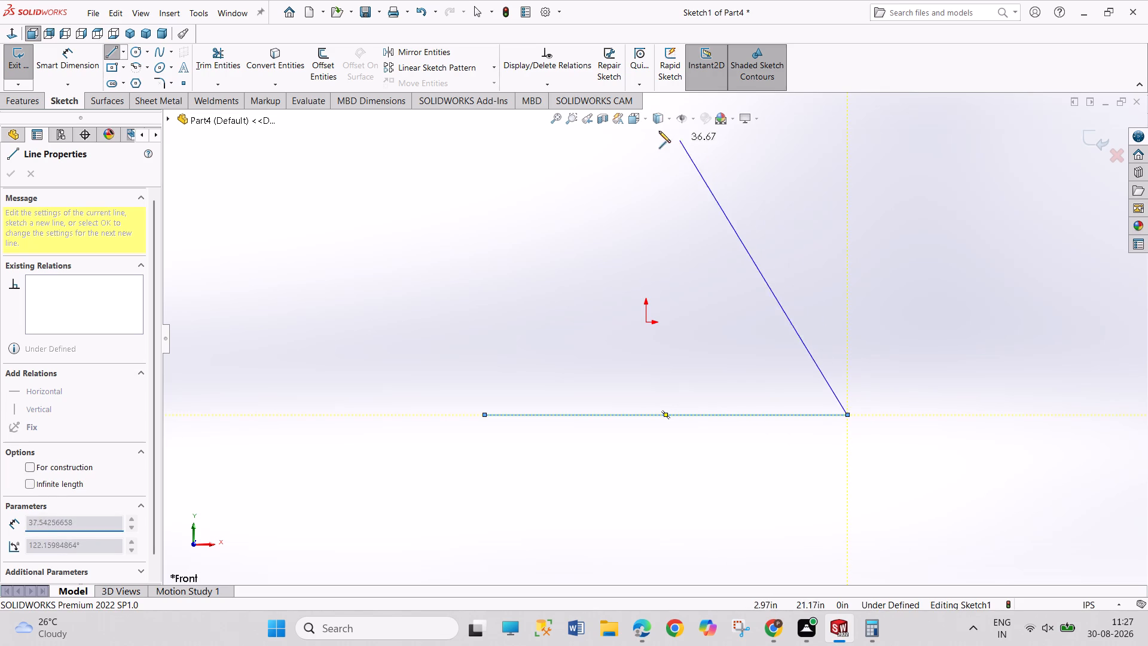
click(635, 150)
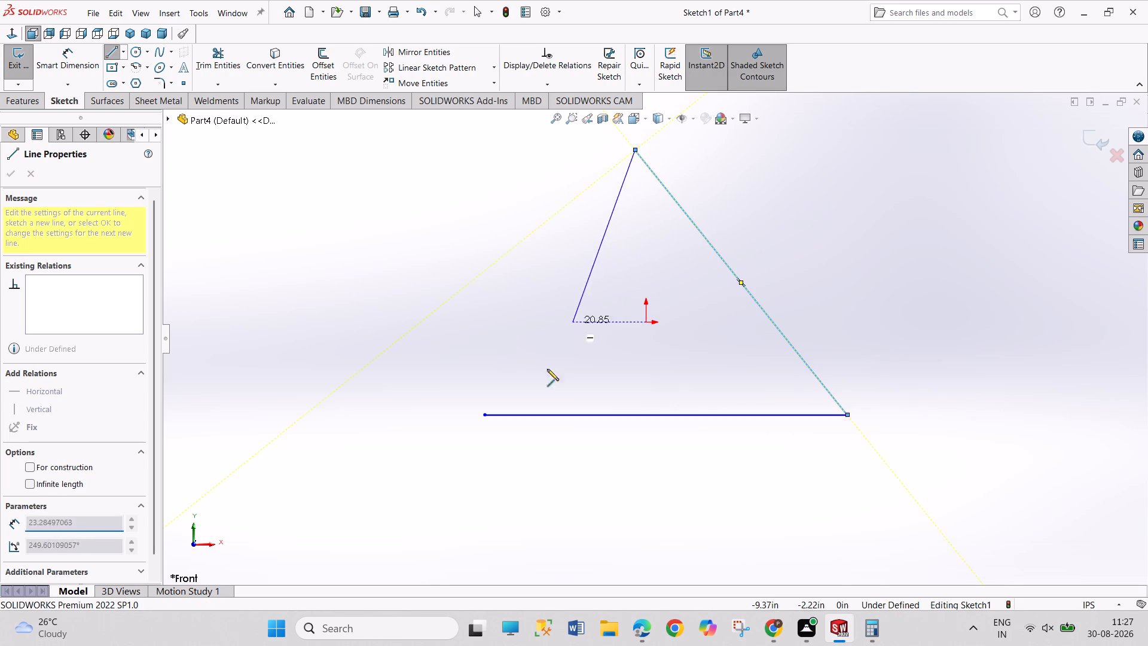
drag(484, 414, 484, 404)
right_click(483, 335)
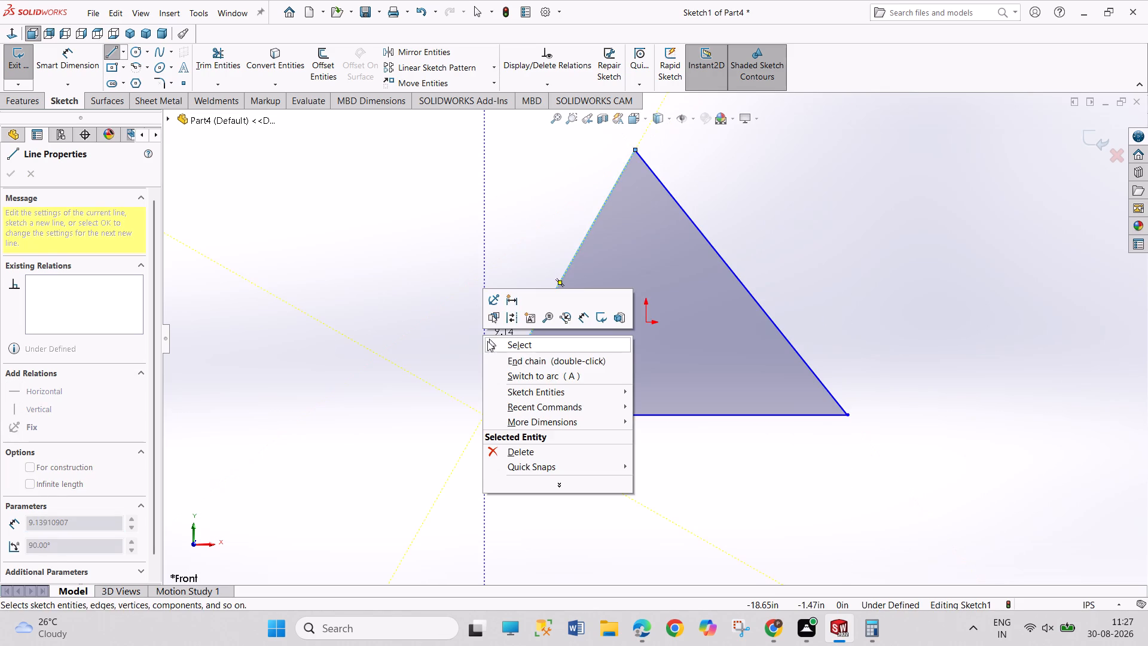
click(487, 341)
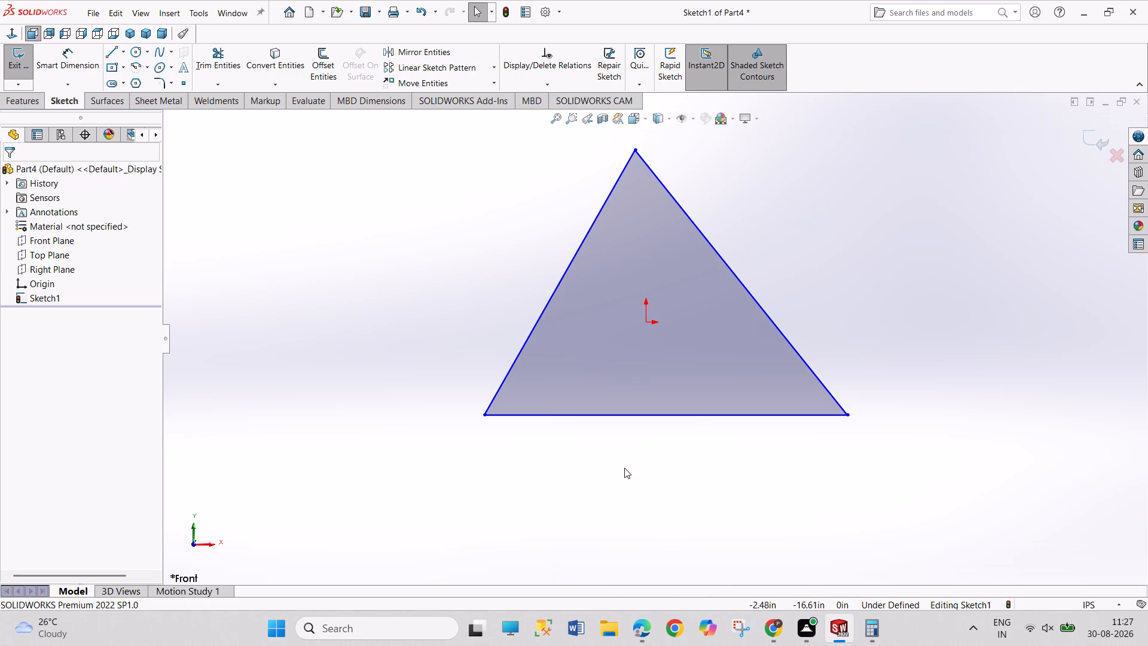
Dimension the triangle's base line at 27 13/16 in.
right_drag(625, 468, 627, 395)
click(622, 415)
click(618, 446)
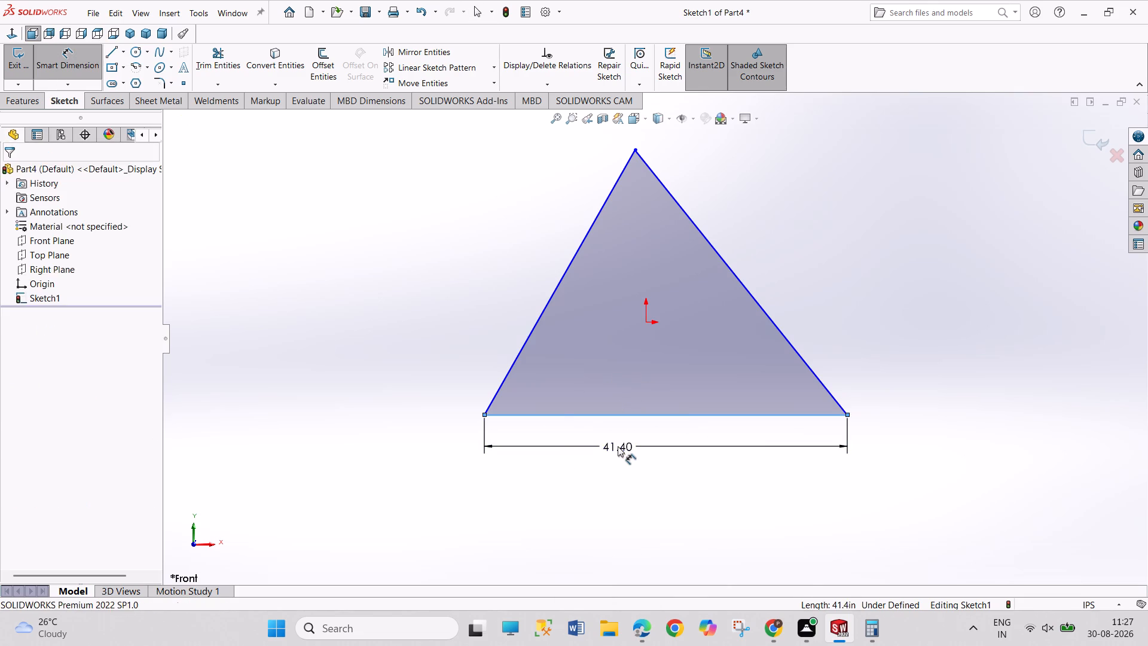
text(27 13/16)
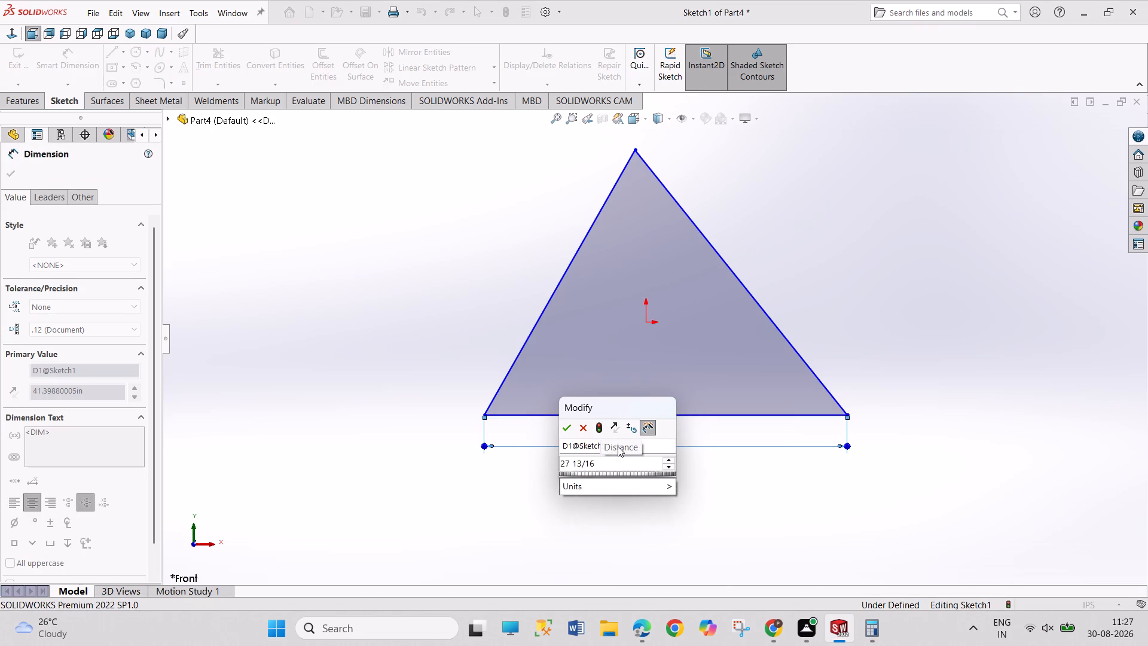
key(Return)
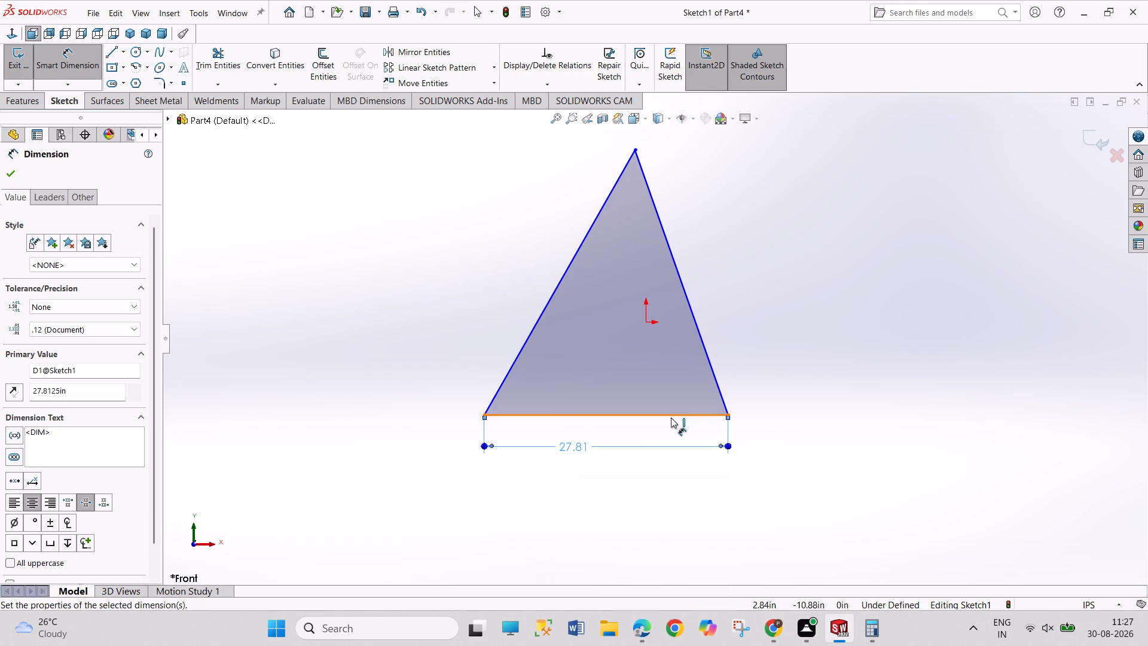
Dimension the height from the base line to the apex at 20 5/16 in.
click(671, 418)
click(638, 150)
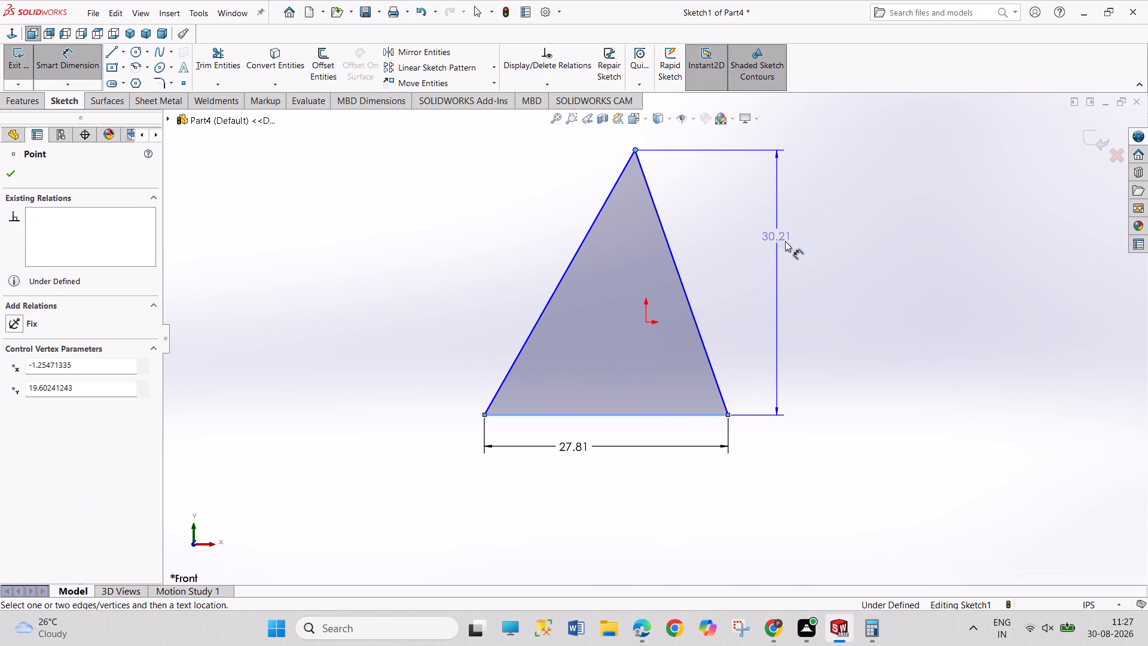
click(785, 241)
text(20 5/16)
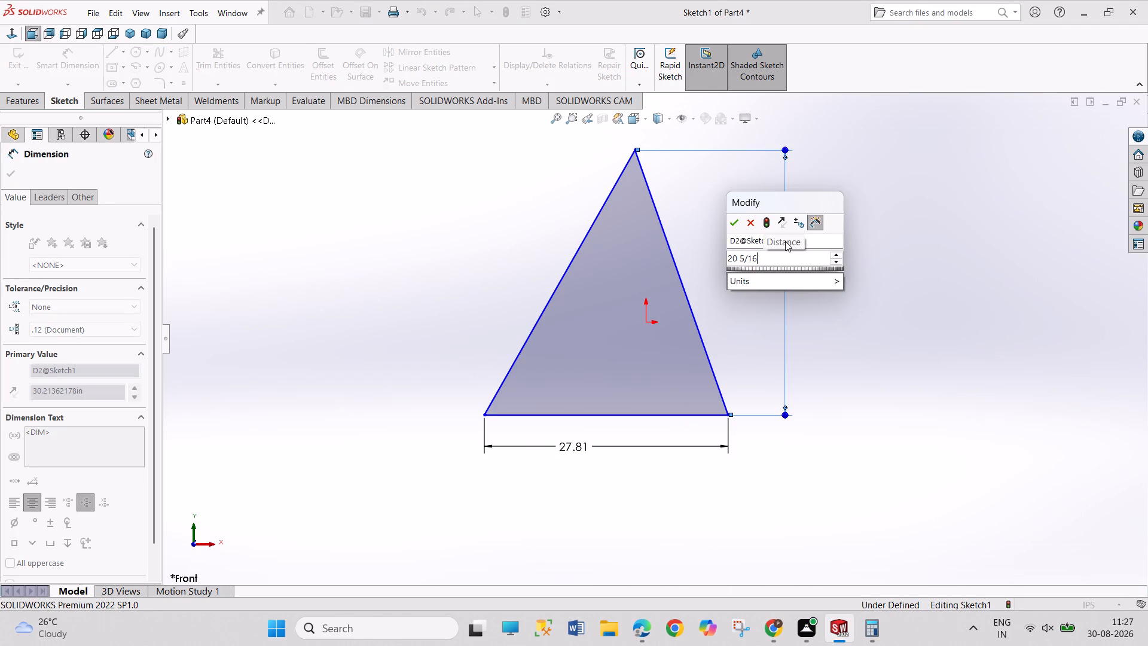
key(Return)
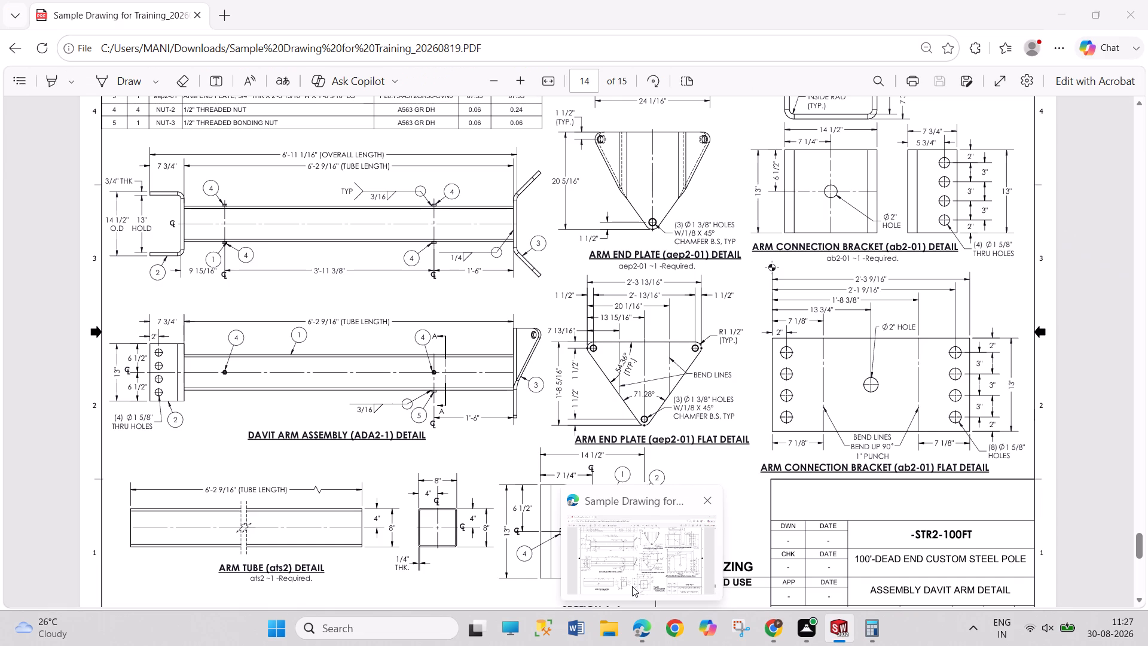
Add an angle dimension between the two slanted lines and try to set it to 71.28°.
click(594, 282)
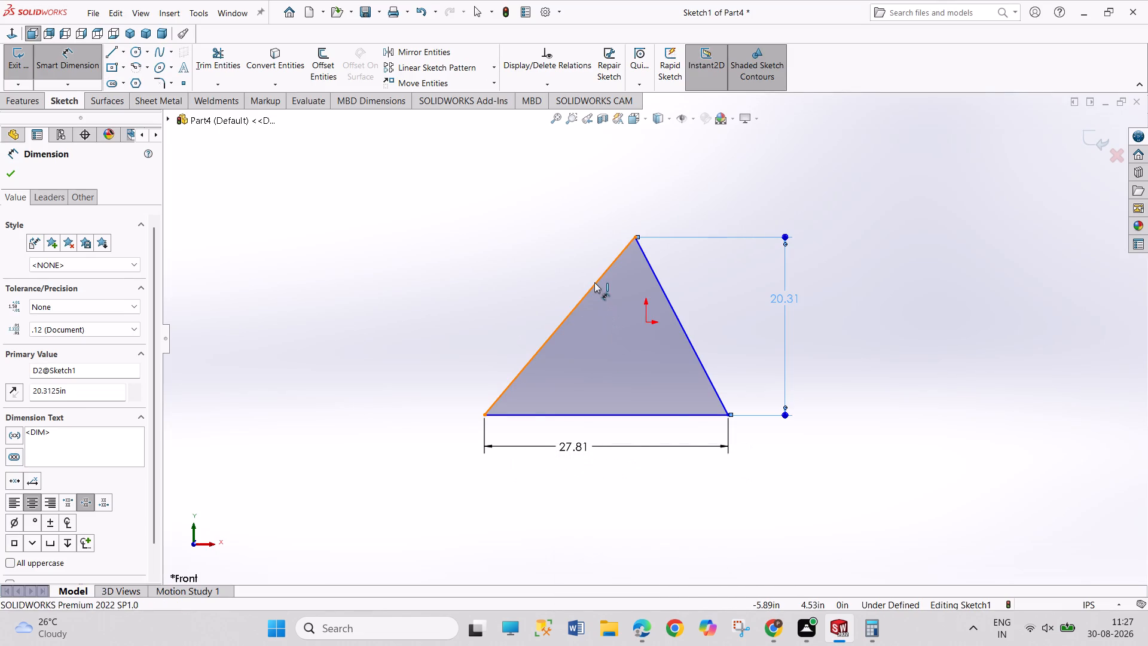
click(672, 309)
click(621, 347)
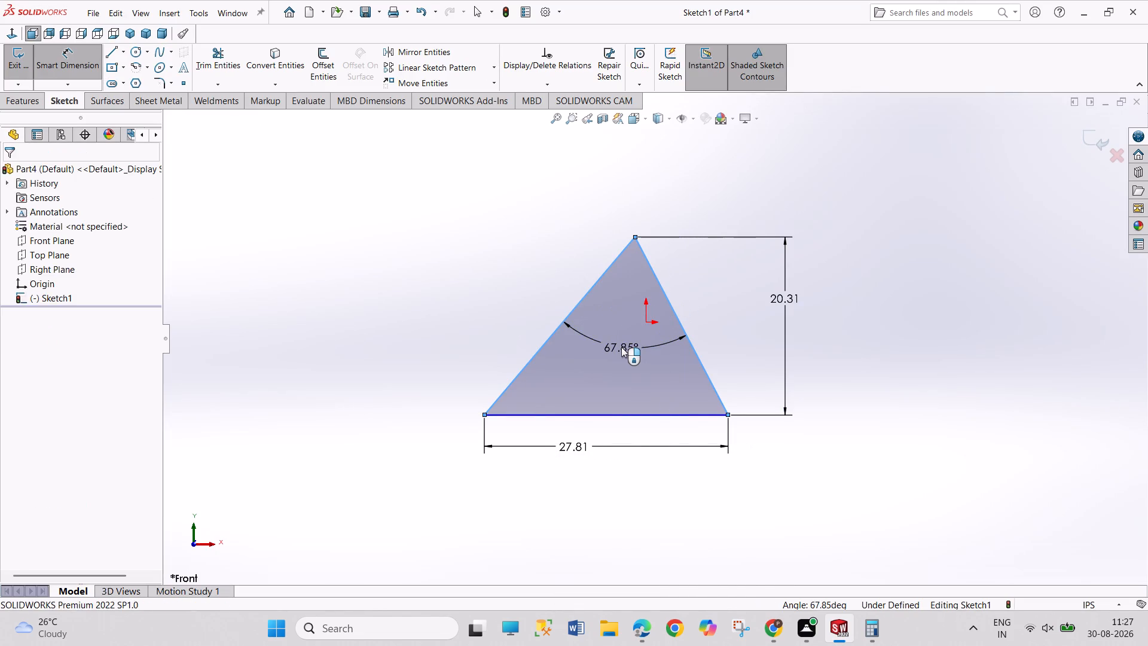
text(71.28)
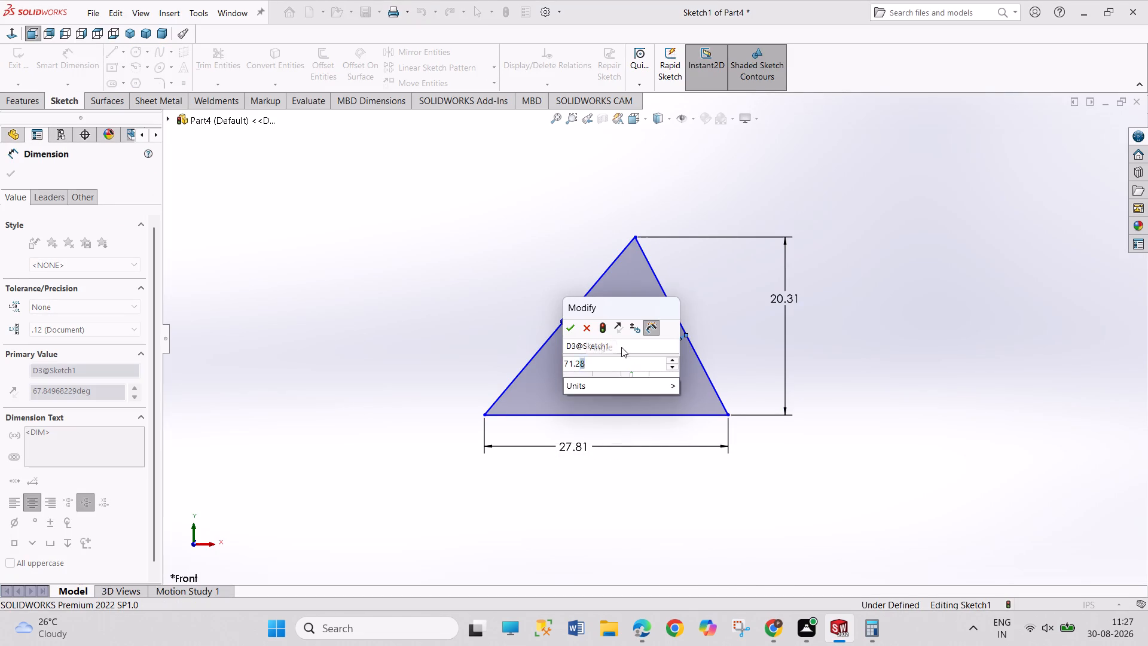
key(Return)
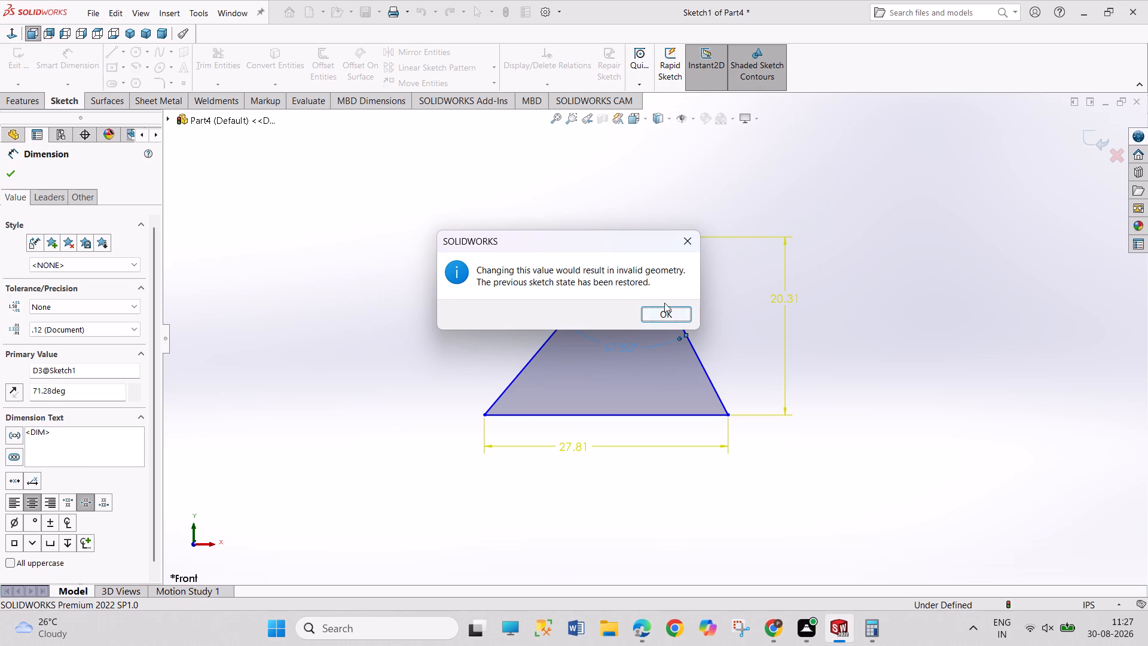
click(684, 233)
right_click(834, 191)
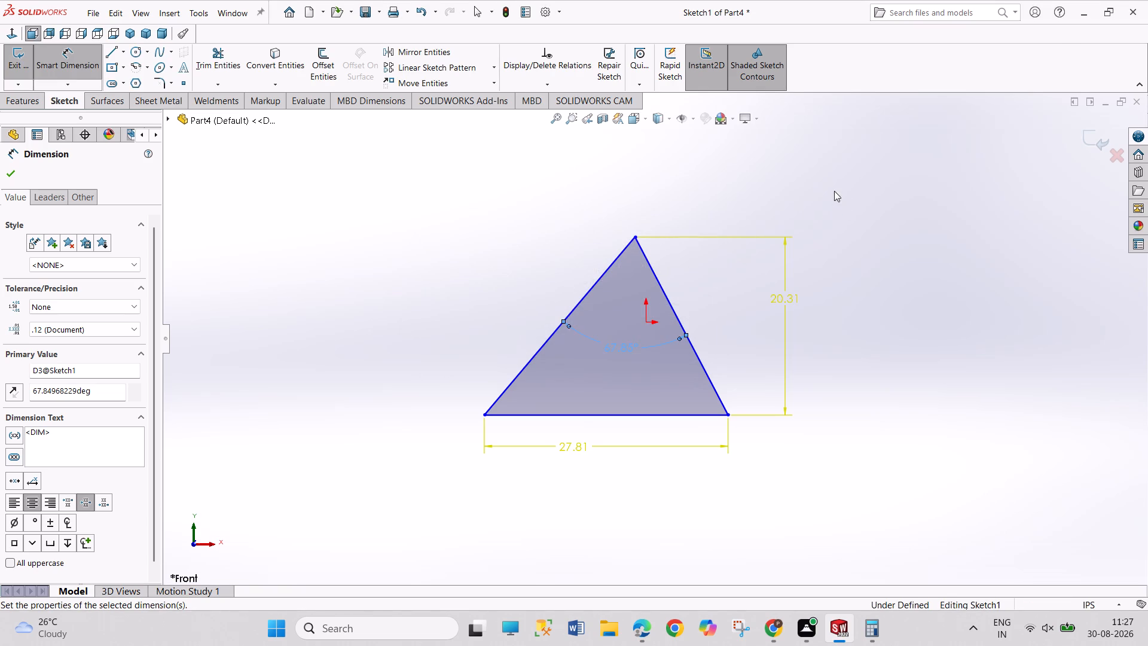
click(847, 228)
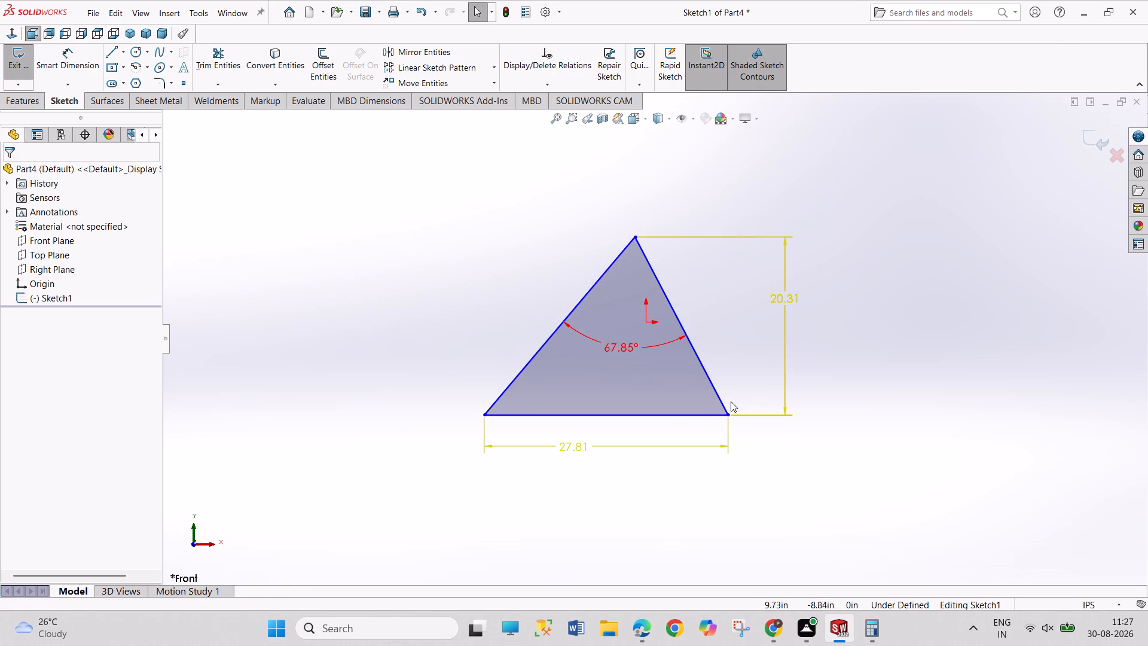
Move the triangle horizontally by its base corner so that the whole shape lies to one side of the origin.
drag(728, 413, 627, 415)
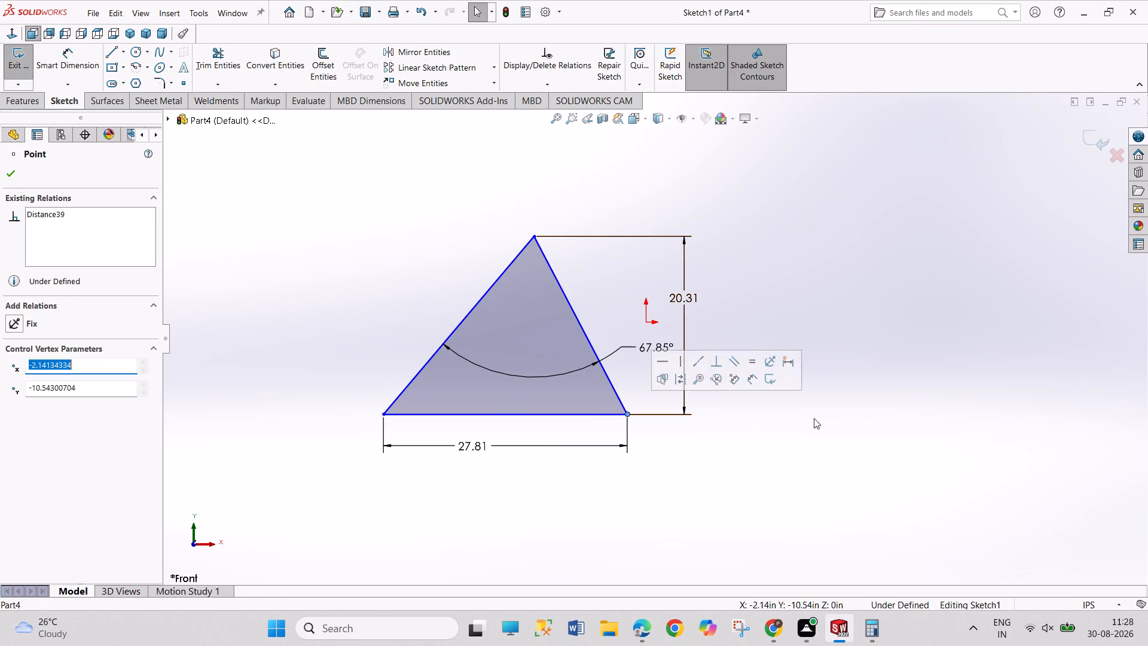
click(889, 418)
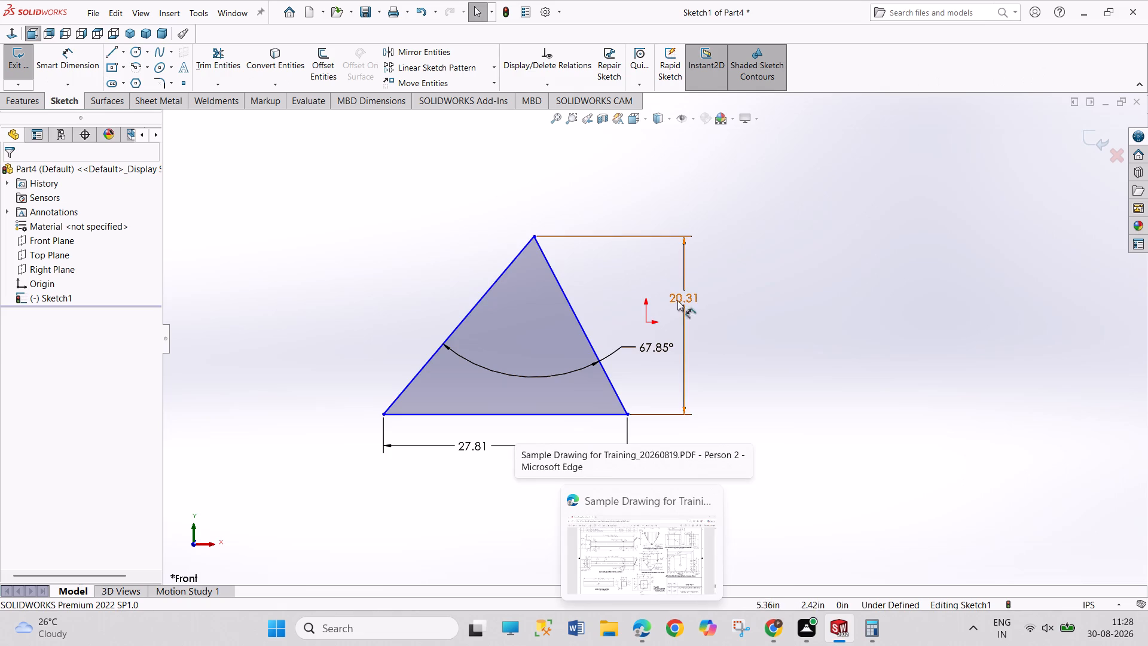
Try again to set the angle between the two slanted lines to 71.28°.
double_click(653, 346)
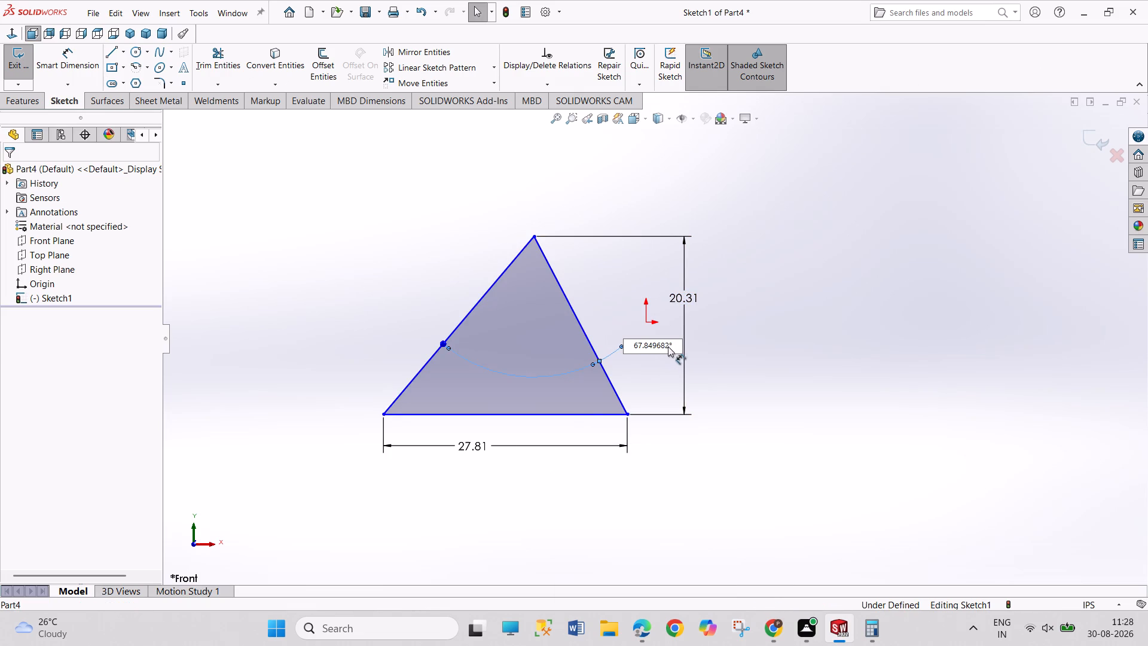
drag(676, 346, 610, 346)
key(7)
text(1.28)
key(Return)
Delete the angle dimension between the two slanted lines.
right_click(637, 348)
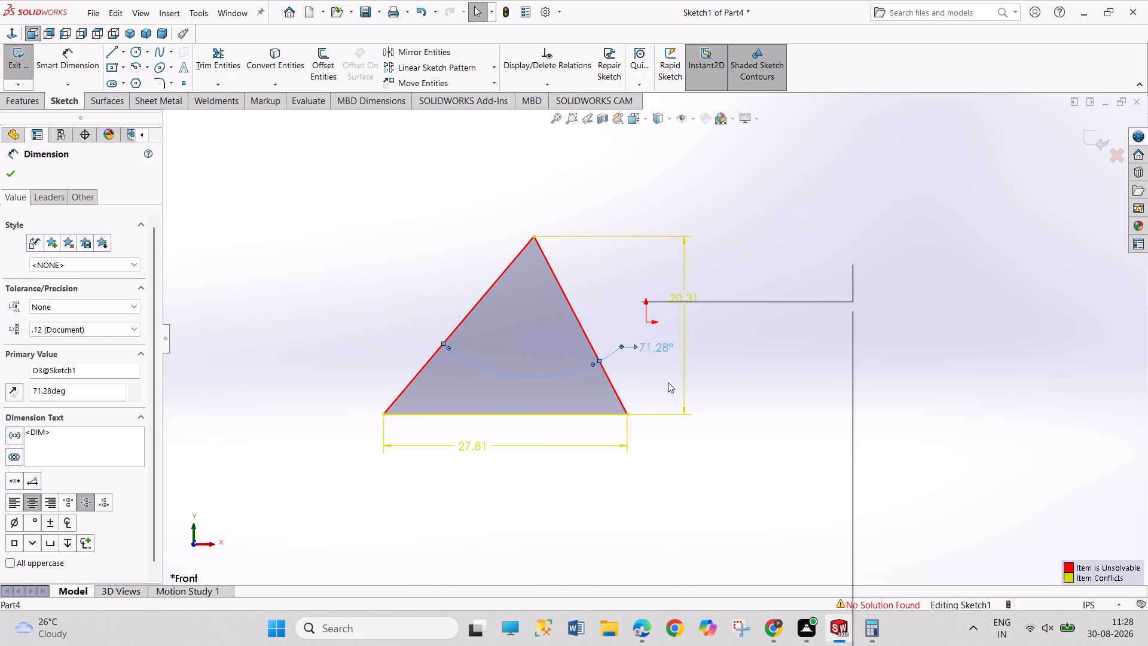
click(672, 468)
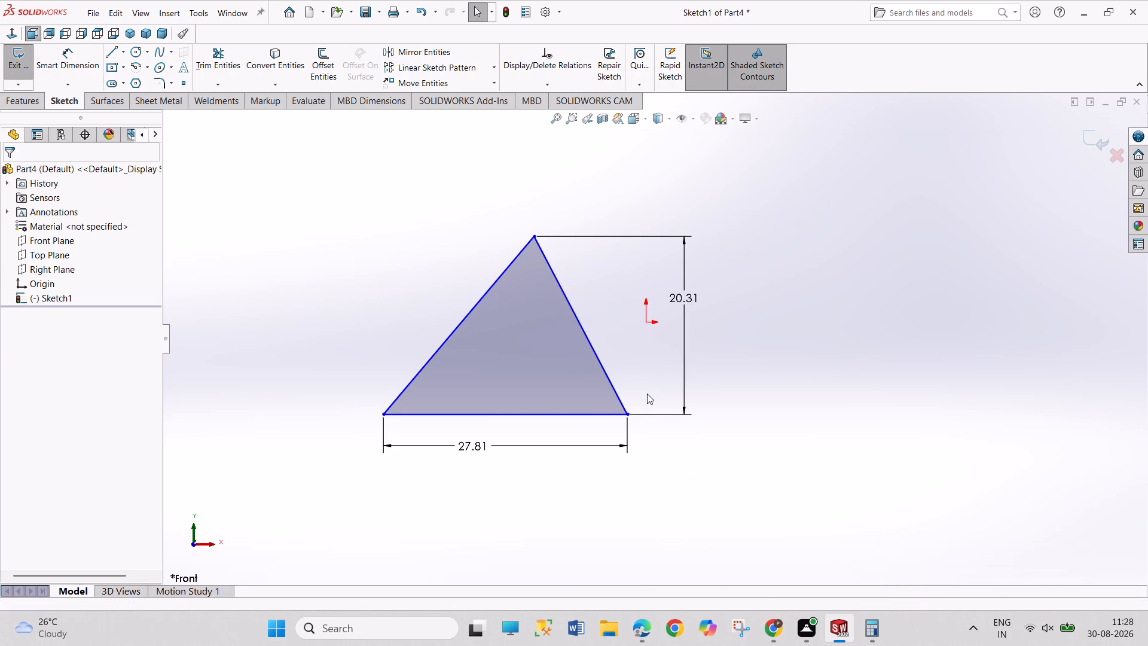
Move the triangle horizontally so the origin lies inside it, nearly below the apex.
drag(576, 316, 676, 316)
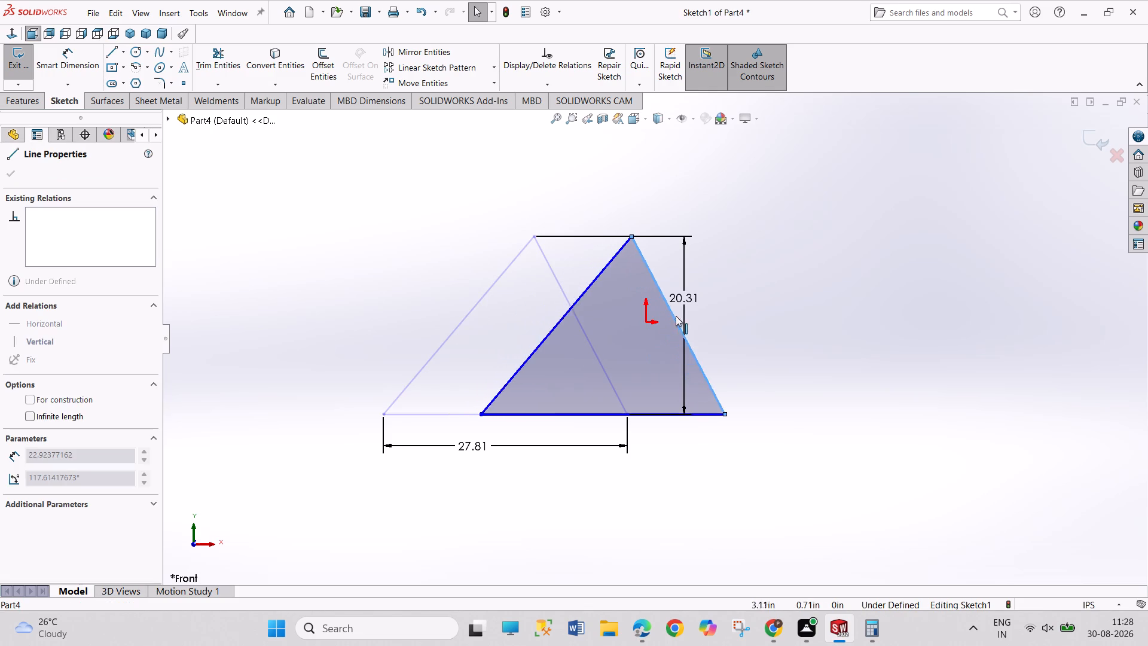
drag(676, 316, 692, 309)
drag(865, 319, 914, 412)
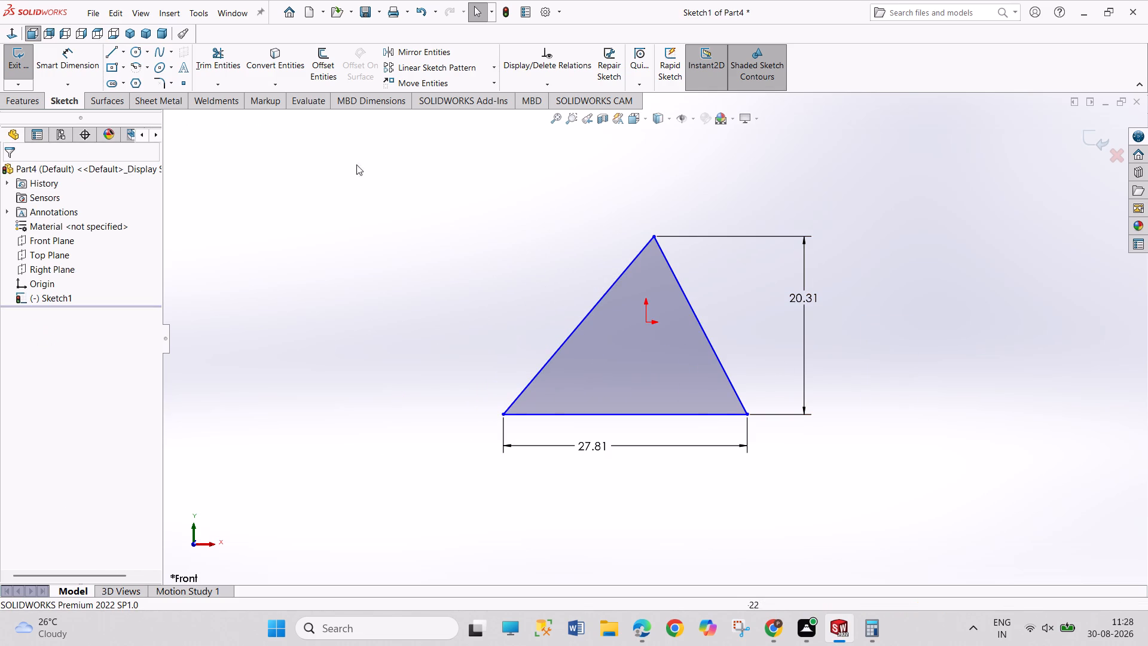
Draw a construction line about 16.5 in long from the origin up past the apex and make it vertical.
click(124, 51)
click(130, 85)
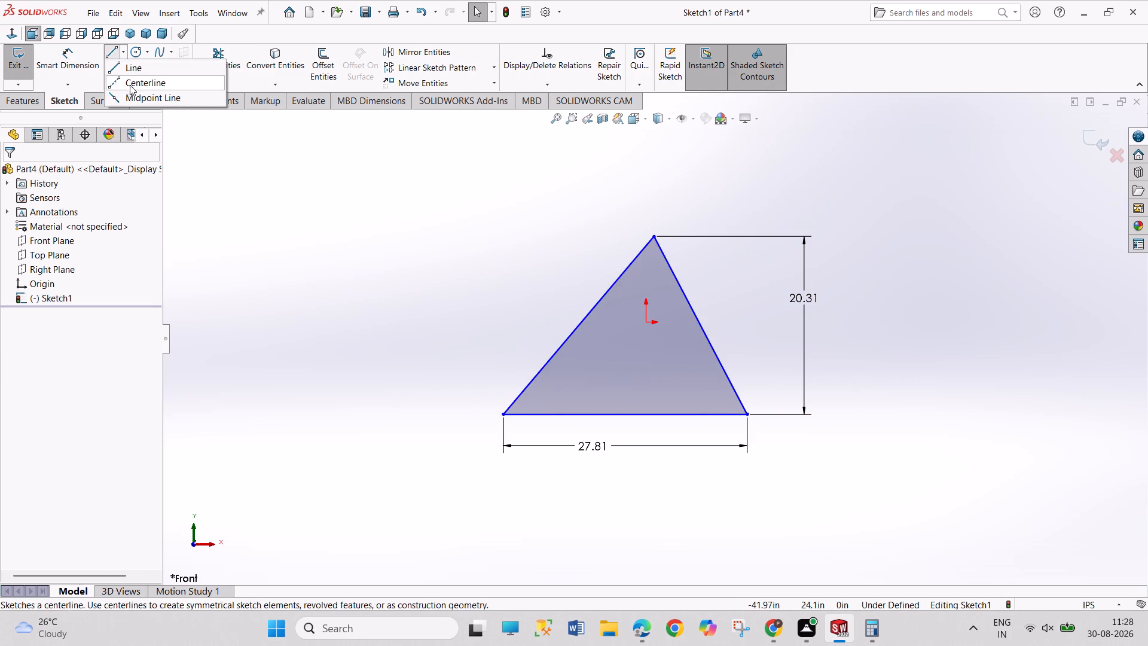
click(644, 322)
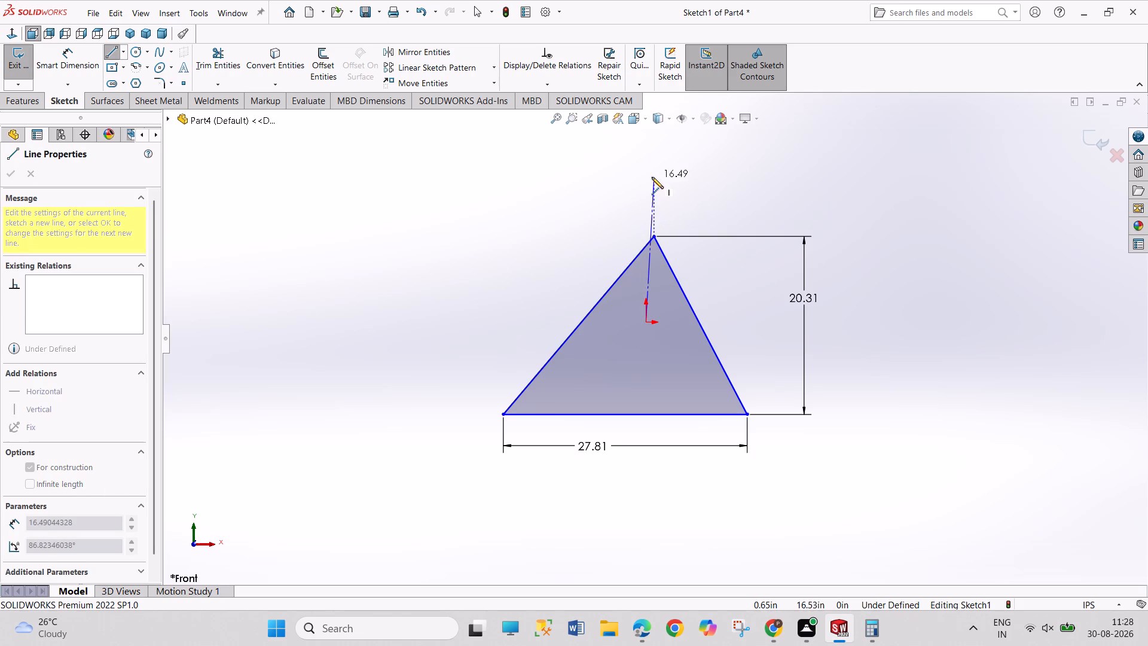
click(652, 177)
right_click(706, 194)
click(723, 205)
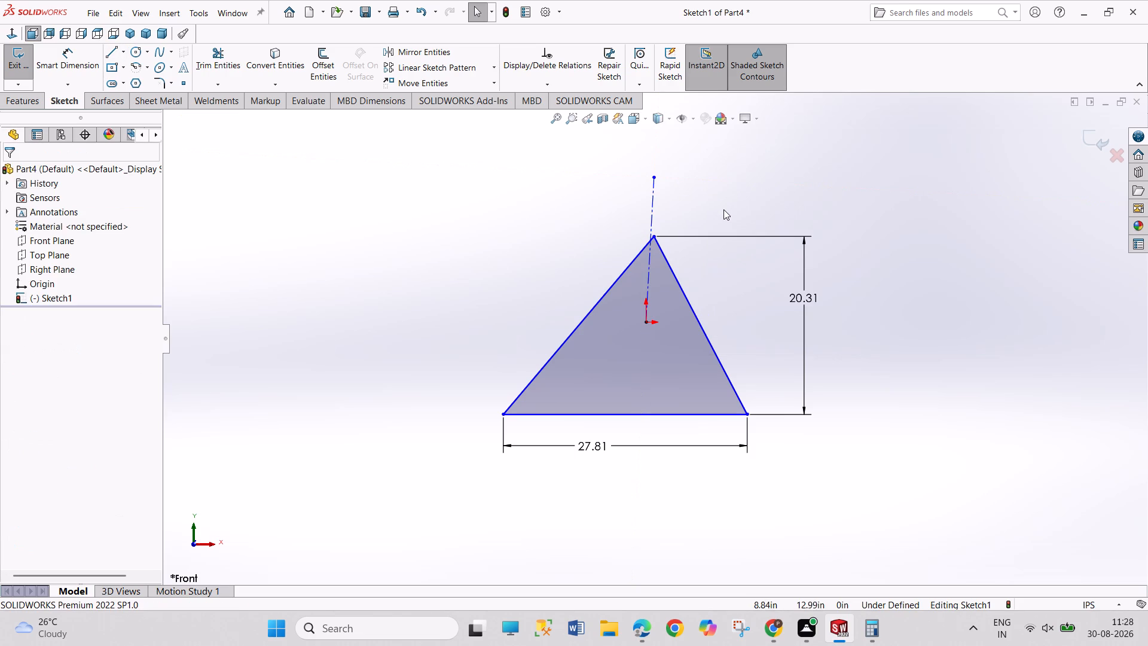
click(654, 207)
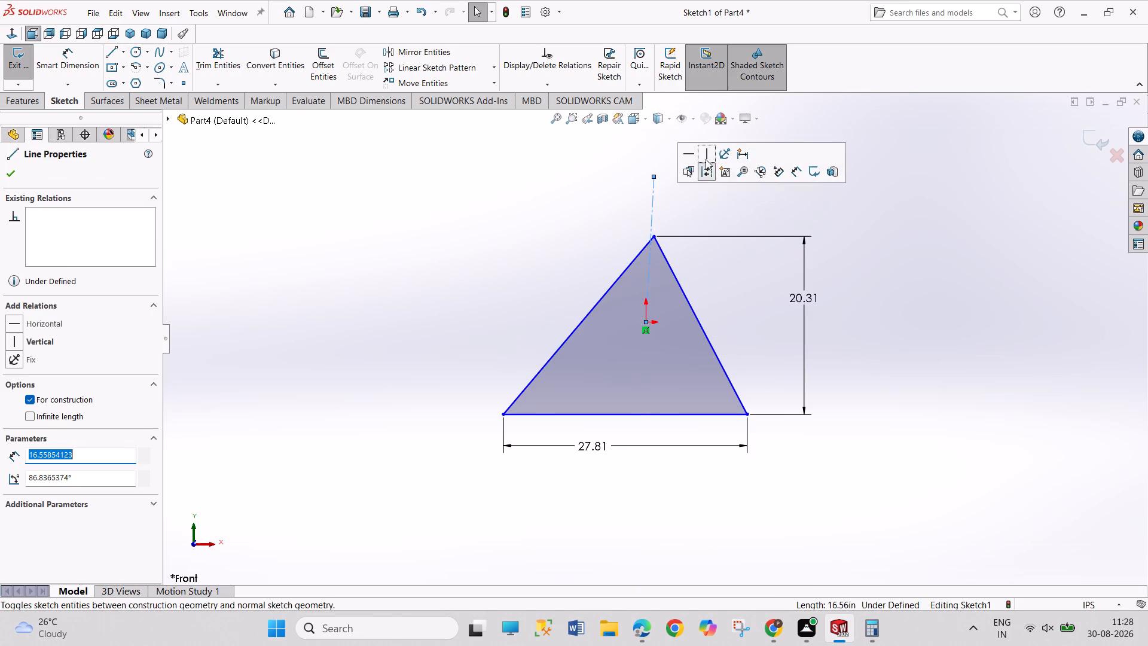
click(707, 157)
drag(821, 217, 853, 264)
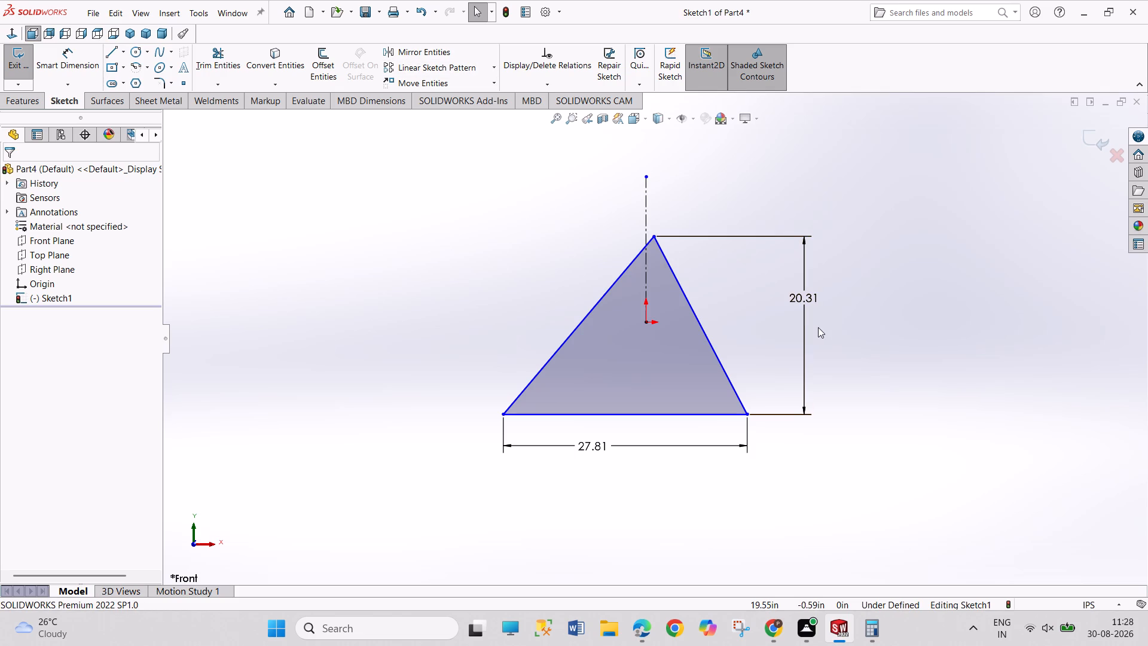
Delete both slanted lines of the triangle, keeping the horizontal base and the vertical centerline.
right_click(589, 309)
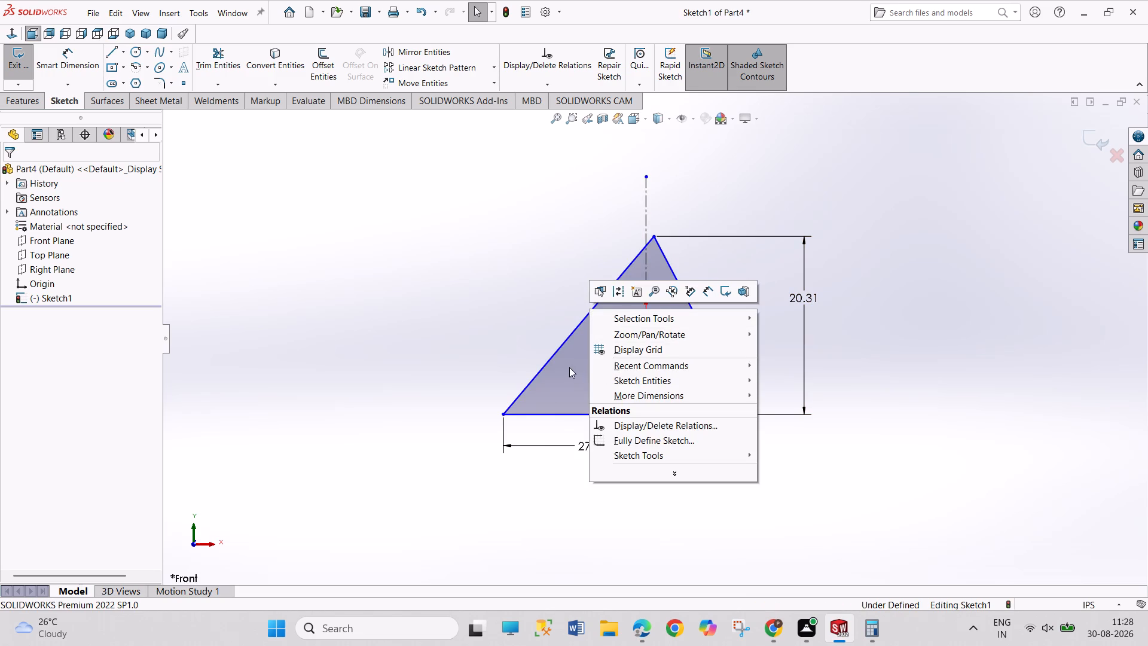
right_click(553, 354)
right_click(551, 359)
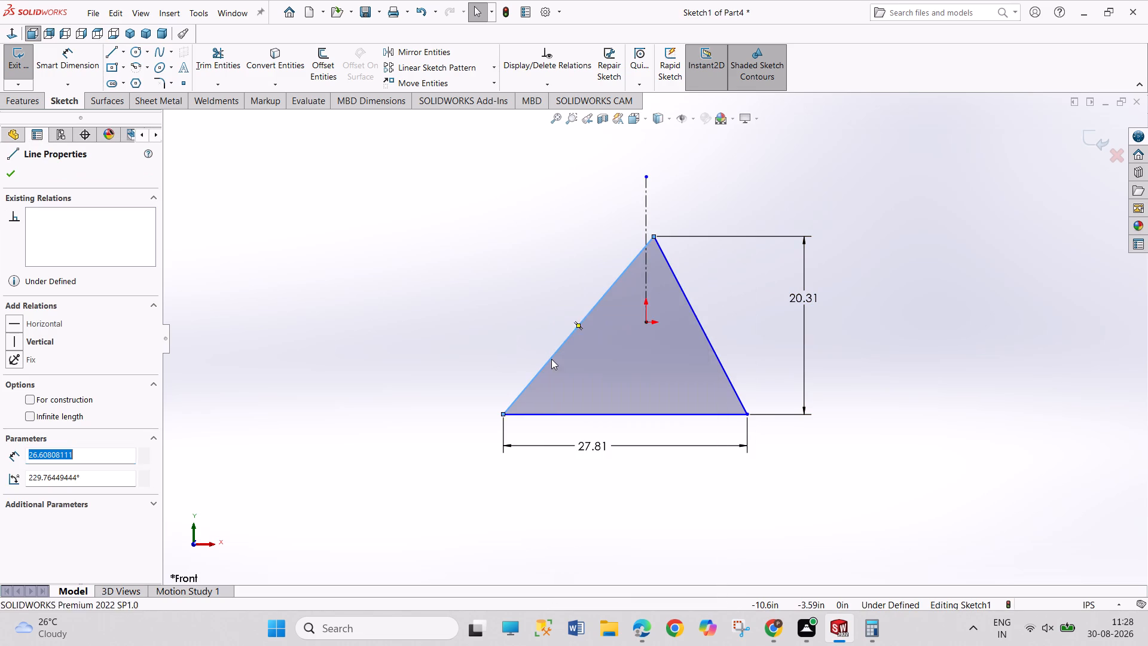
click(595, 549)
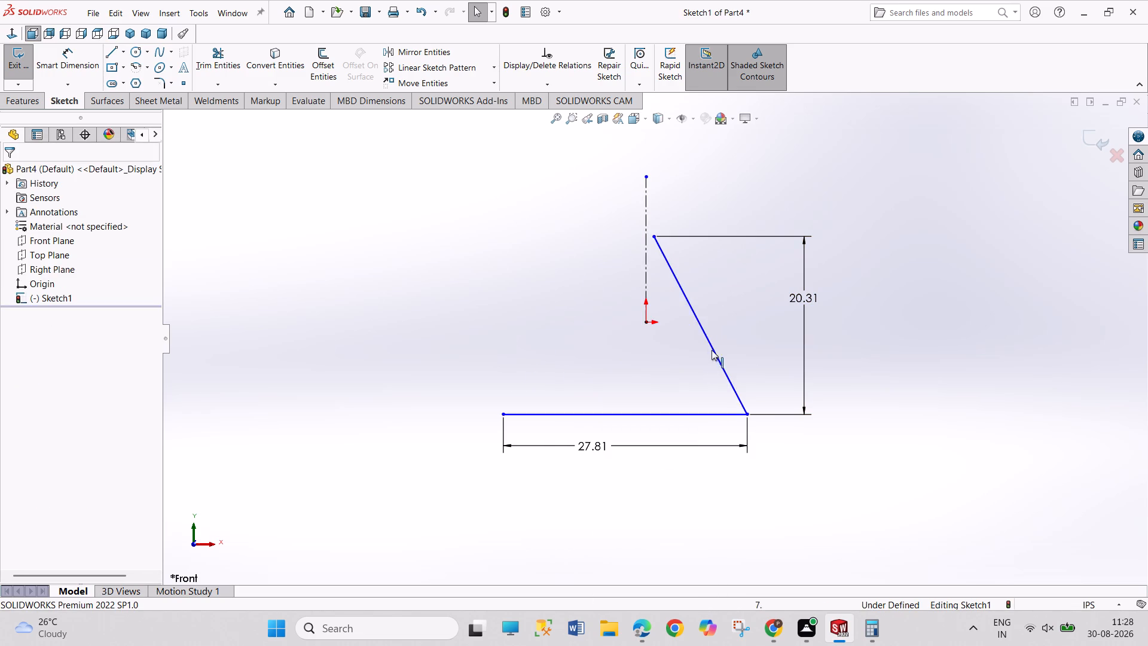
right_click(712, 347)
click(744, 538)
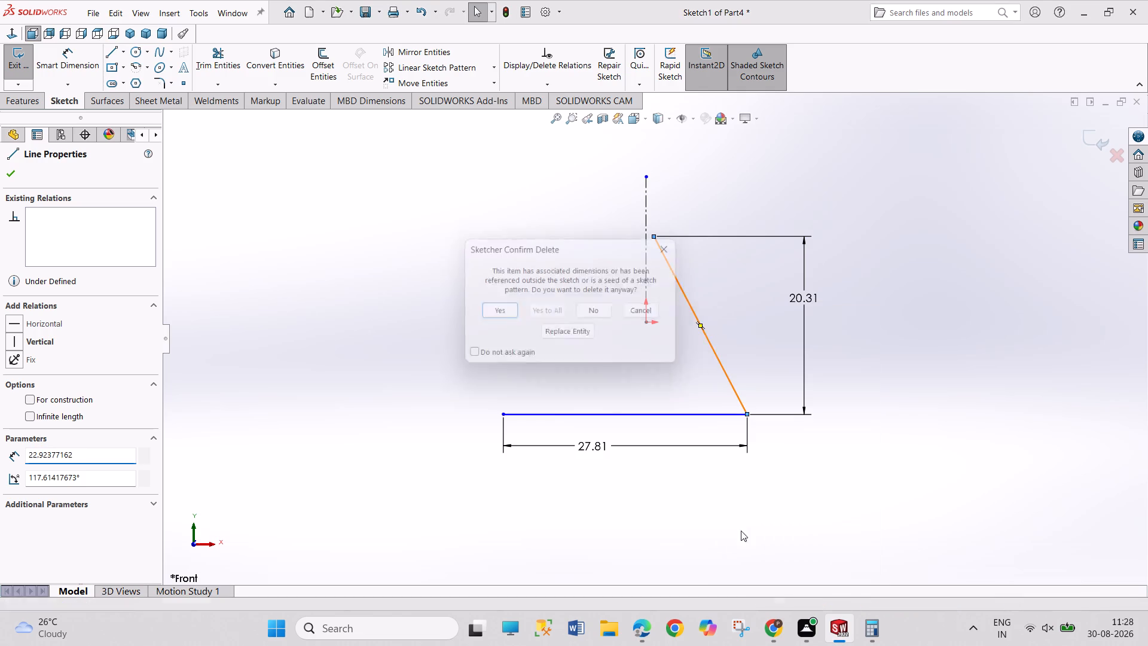
click(506, 306)
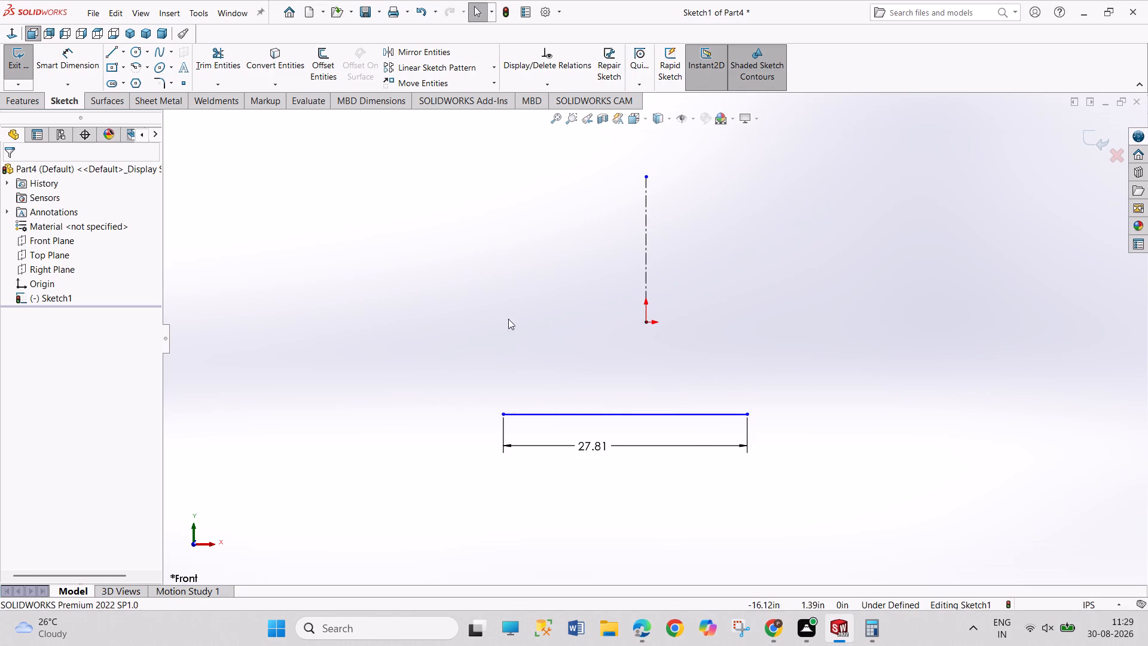
Make the two endpoints of the base line symmetric about the vertical centerline.
click(502, 415)
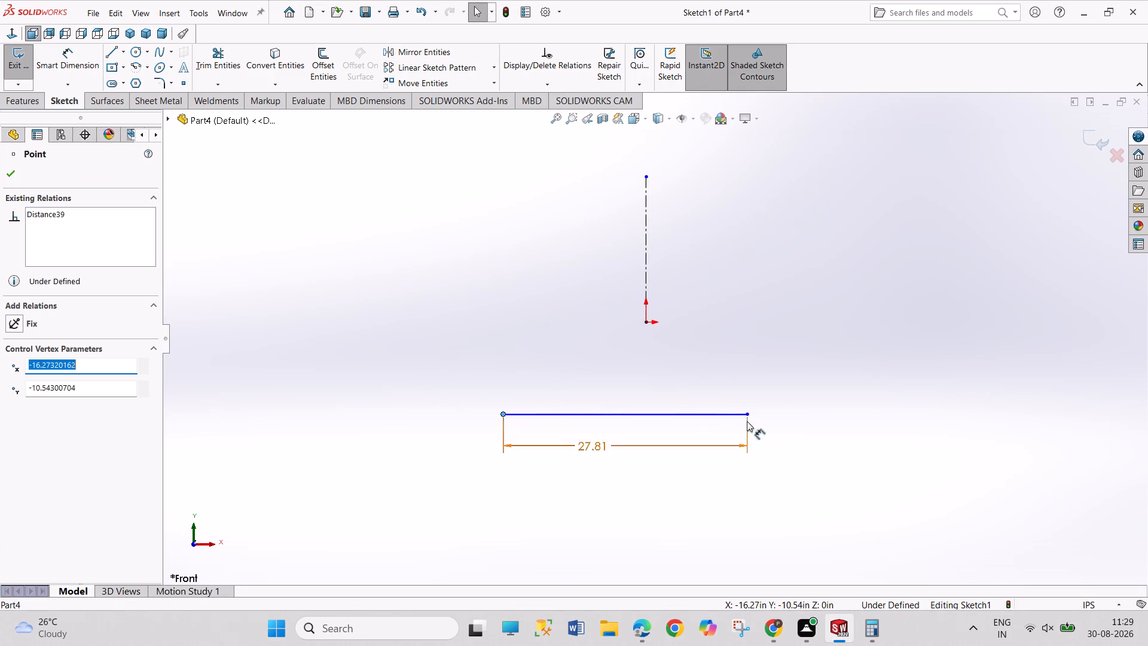
ctrl+click(749, 418)
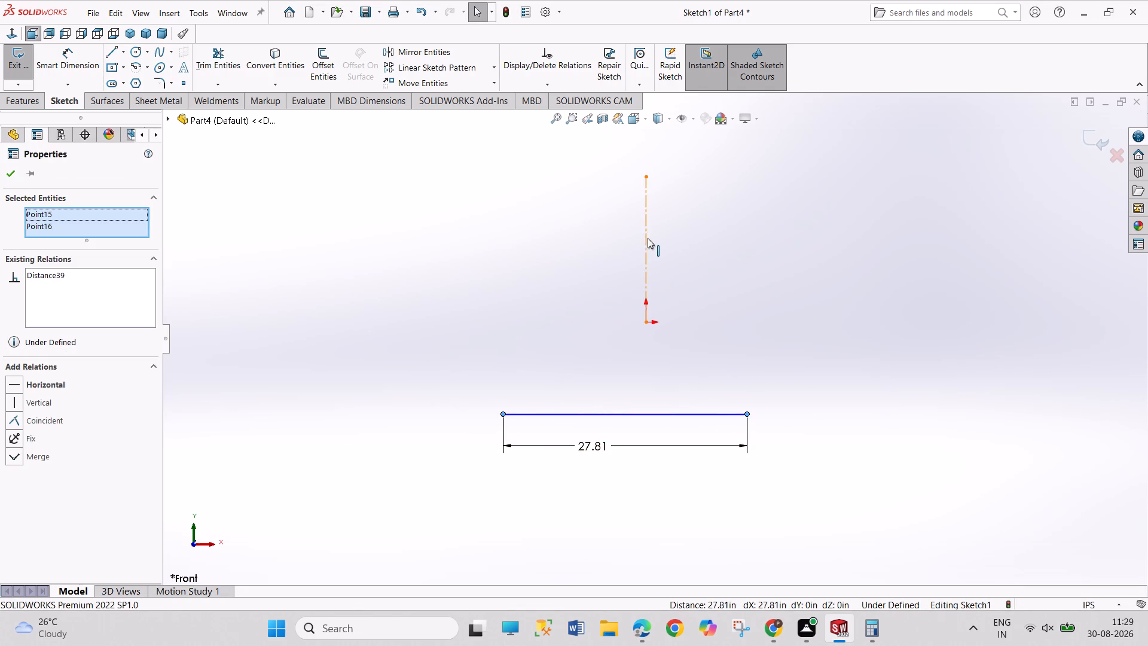
ctrl+click(648, 238)
click(60, 395)
drag(323, 353, 352, 395)
Draw a slanted line from the base's left endpoint to the centerline, ending about 24.9 in above the base.
click(106, 53)
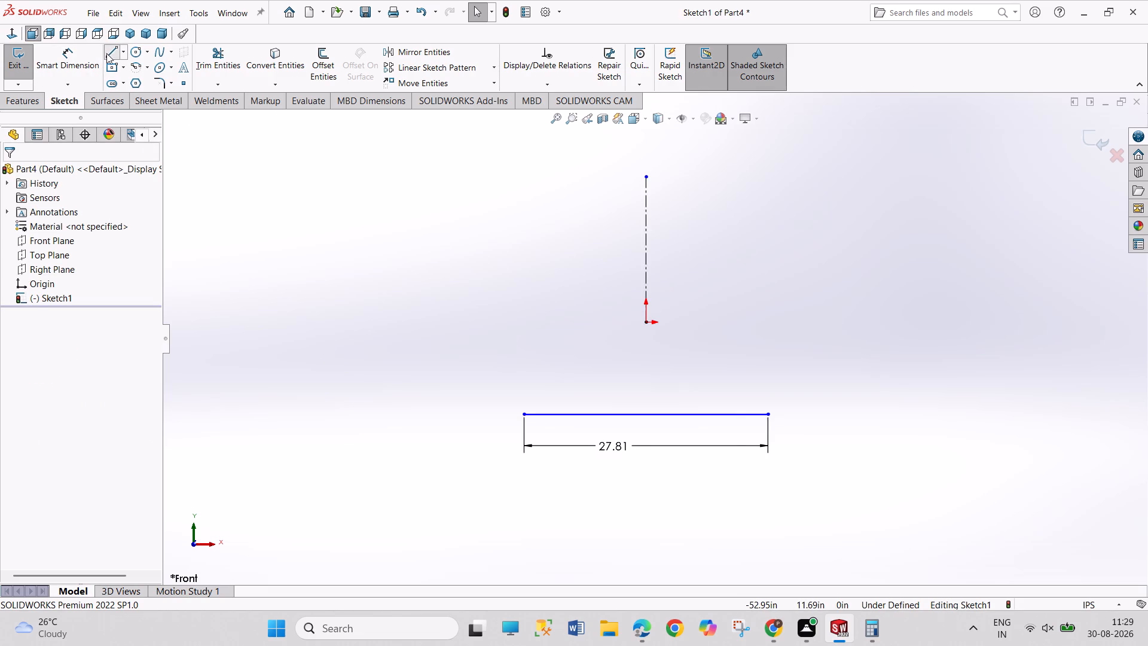
click(524, 415)
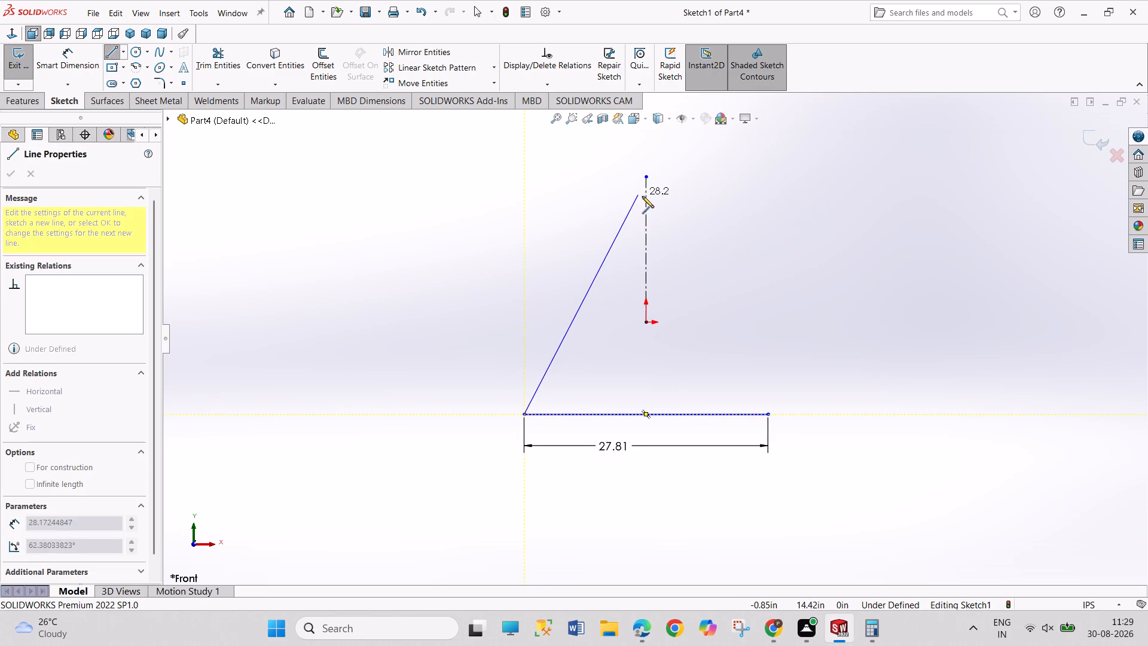
click(646, 196)
right_click(811, 196)
click(816, 208)
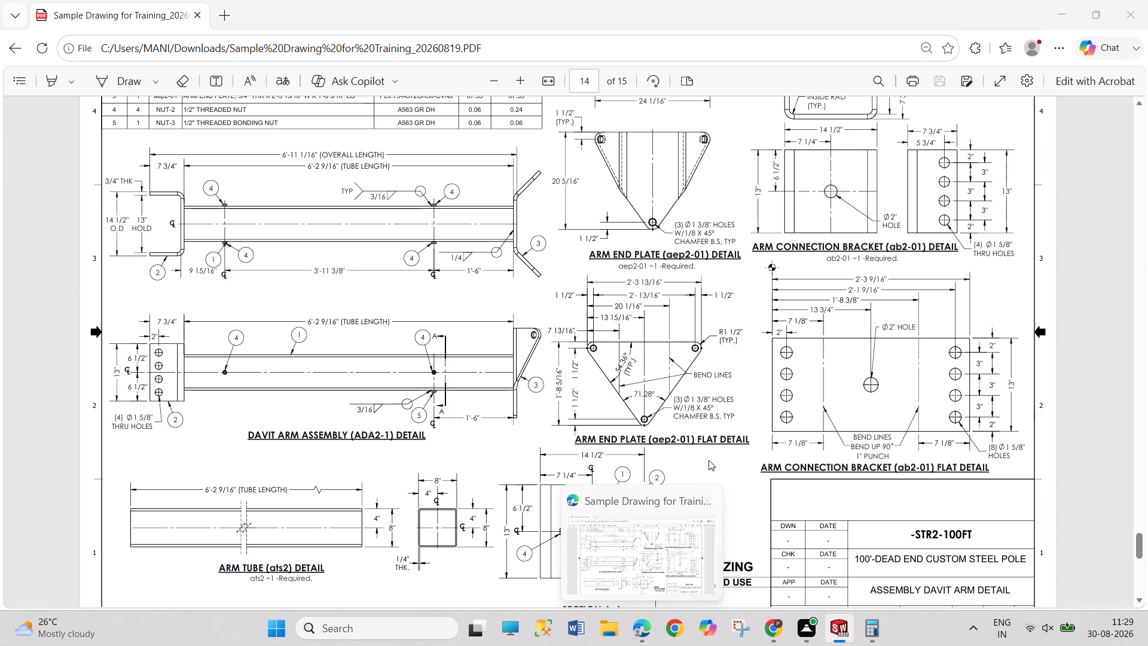
Dimension the apex height above the base line as 20 5/16 in.
right_drag(779, 333, 779, 251)
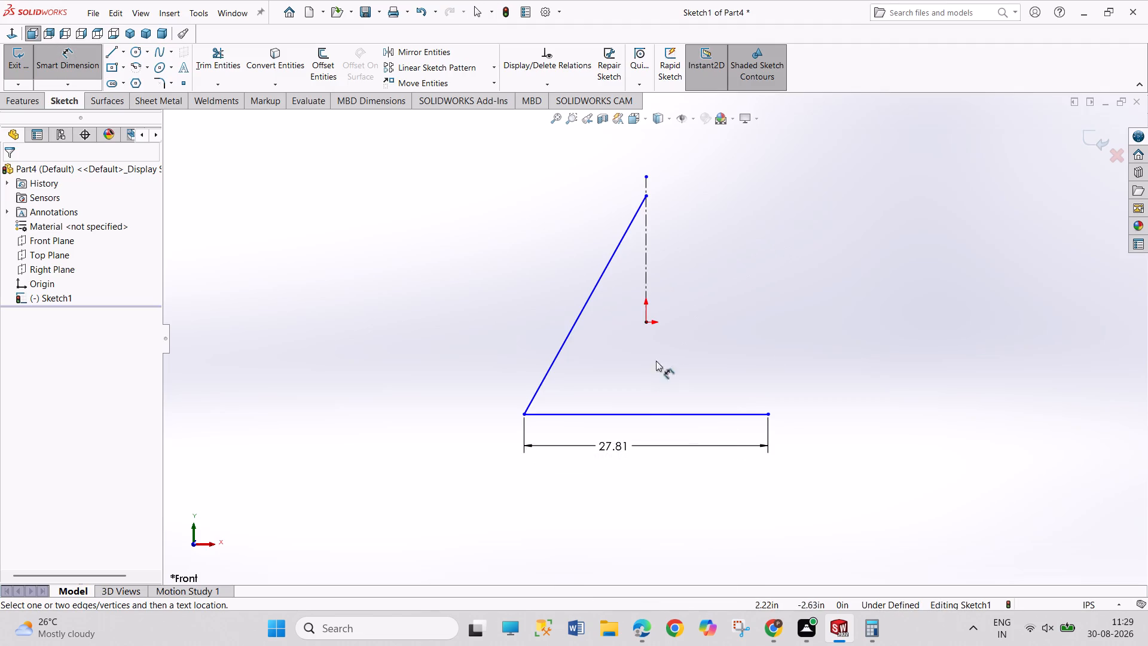
drag(635, 416, 636, 409)
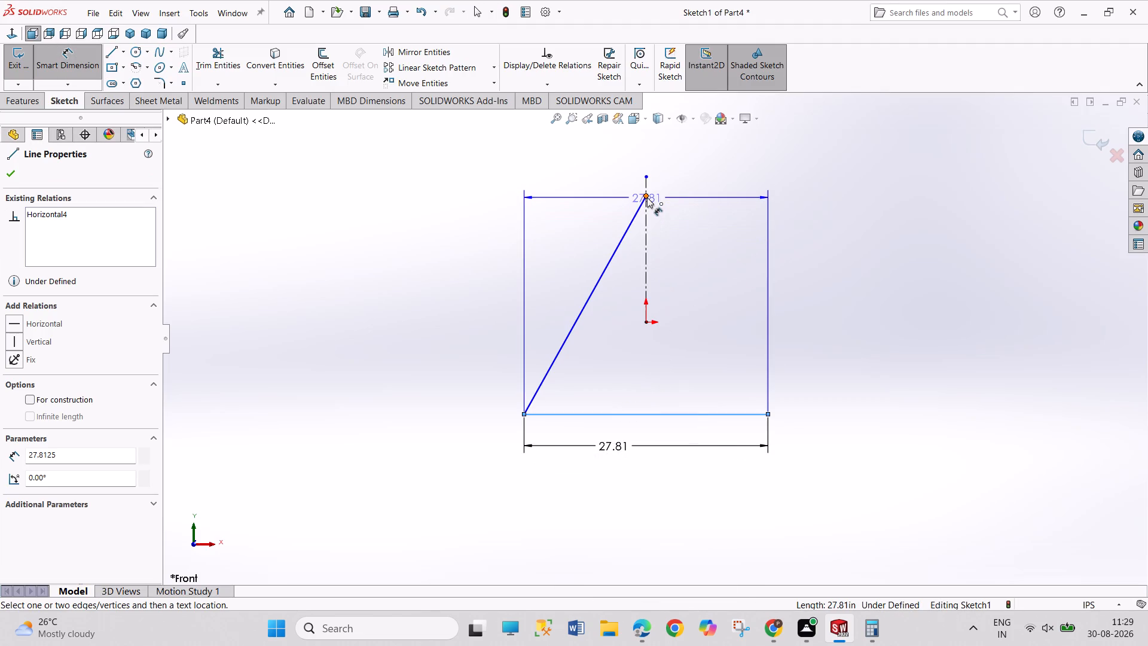
click(647, 197)
click(433, 276)
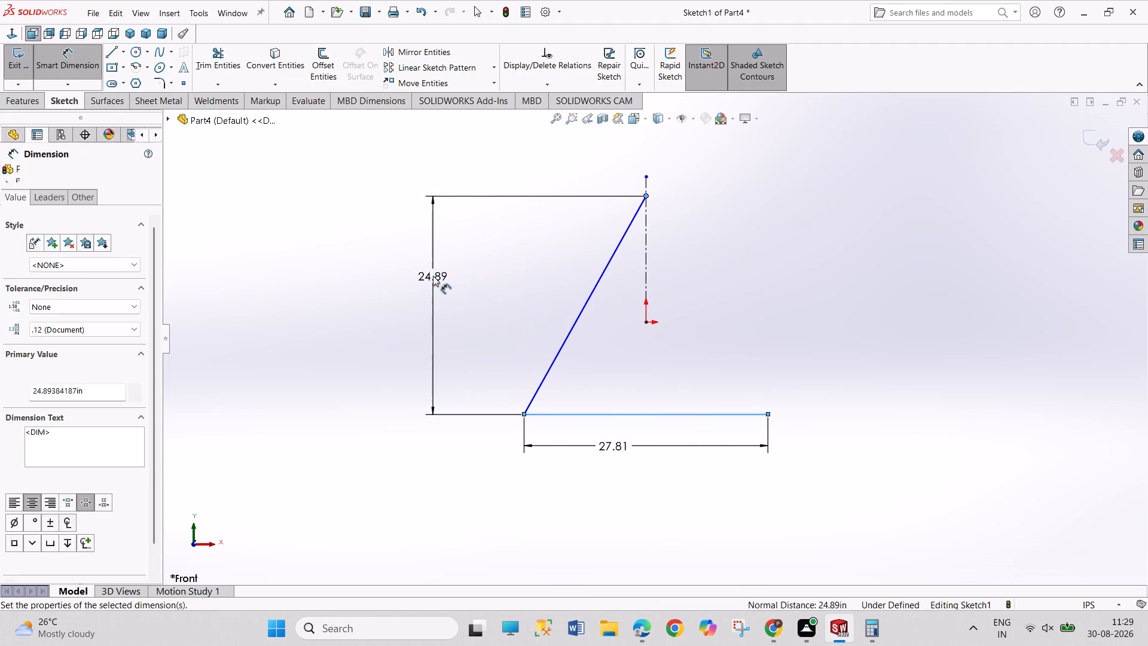
text(20)
key(space)
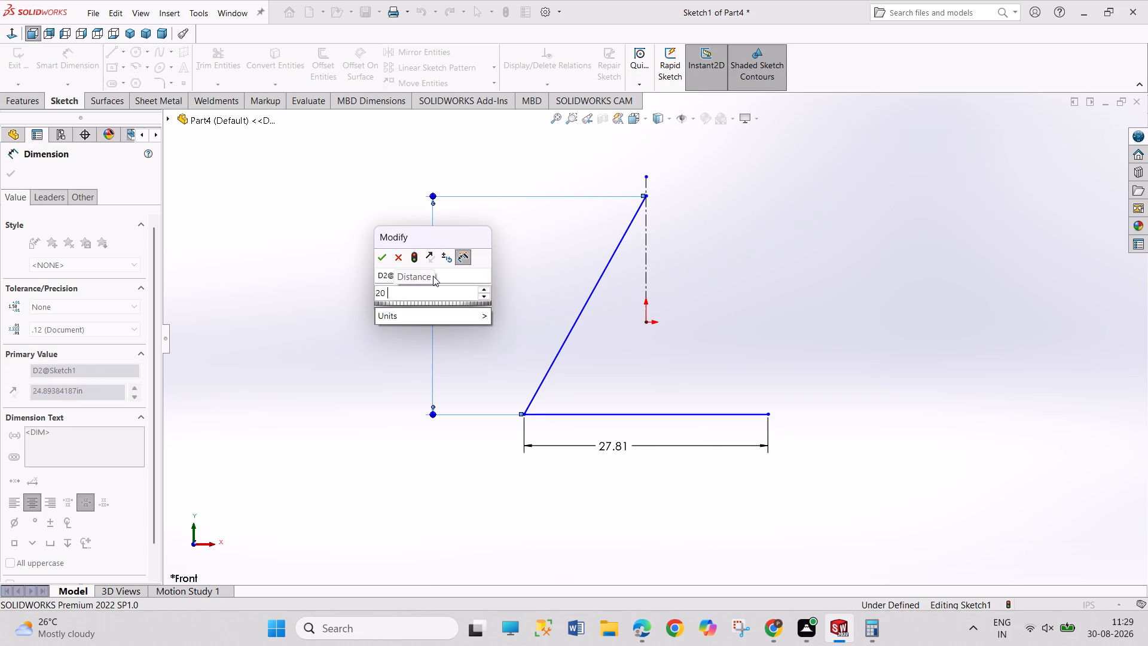
text(5/)
text(16)
key(Return)
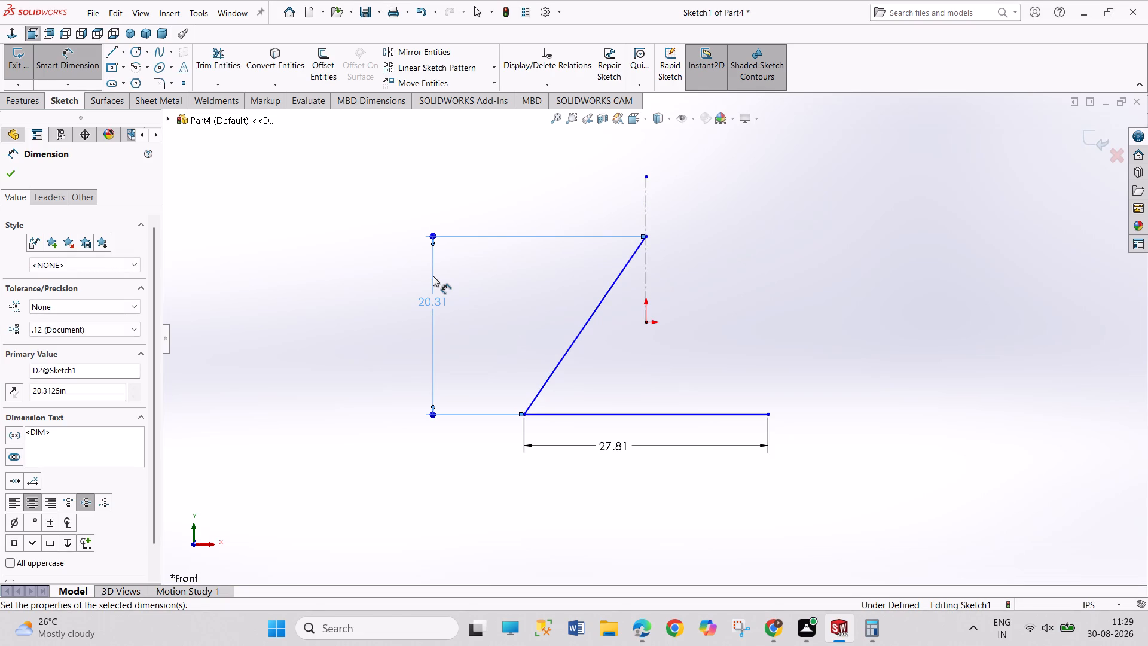
right_click(517, 186)
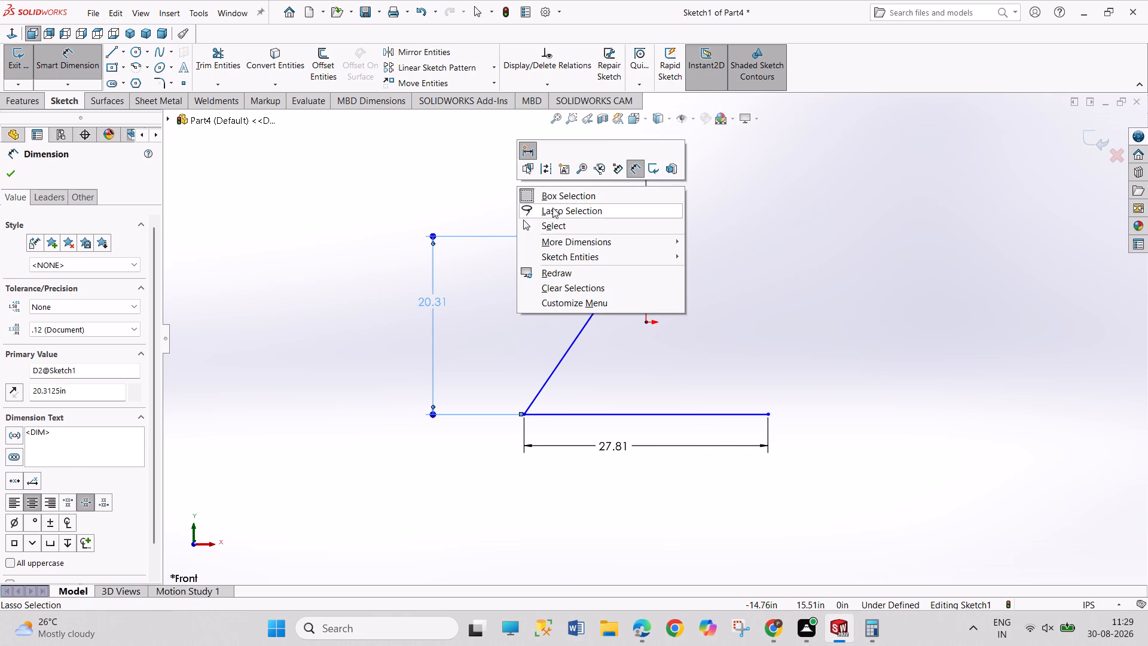
click(562, 223)
Mirror the slanted line about the vertical centerline to close the triangle.
click(584, 327)
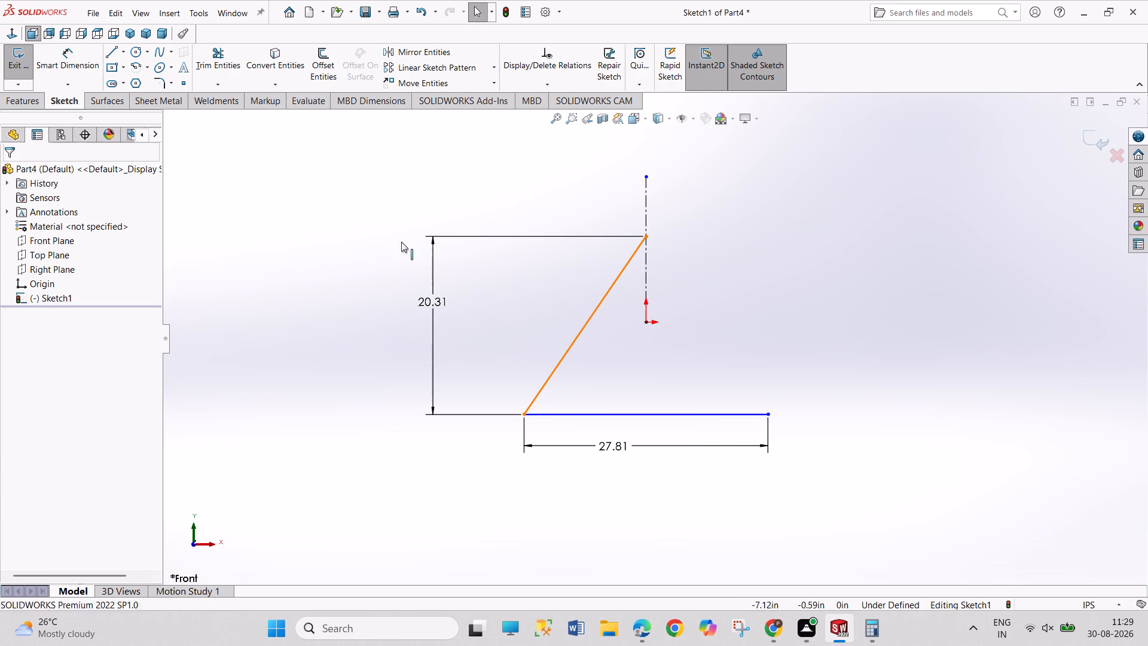
click(406, 59)
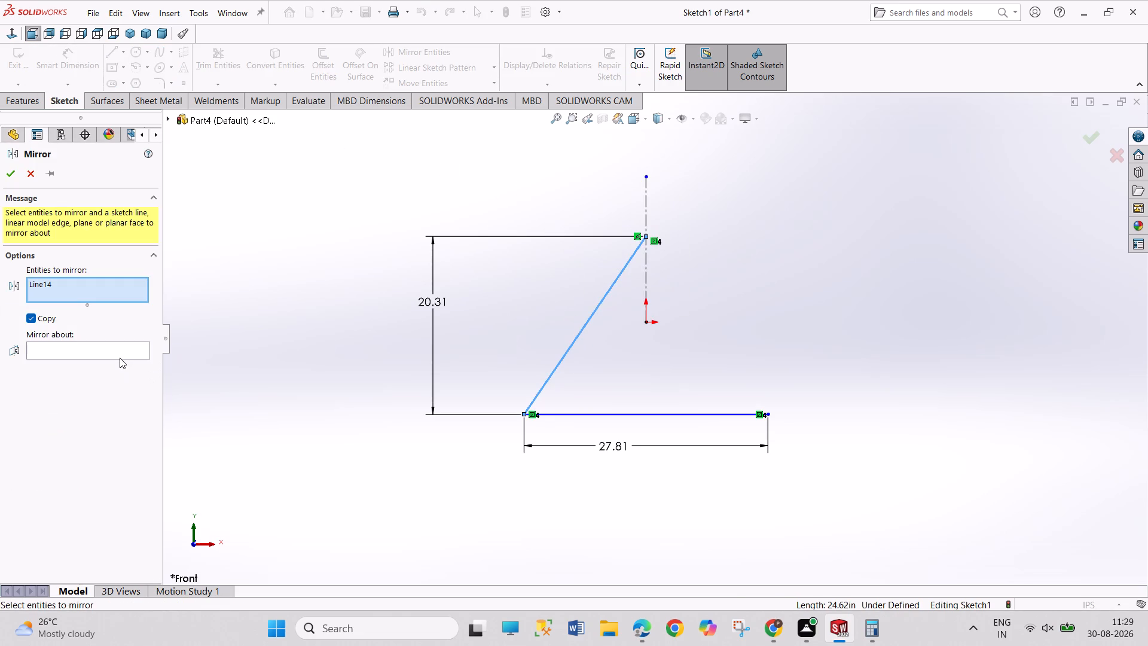
click(121, 357)
click(69, 343)
click(106, 352)
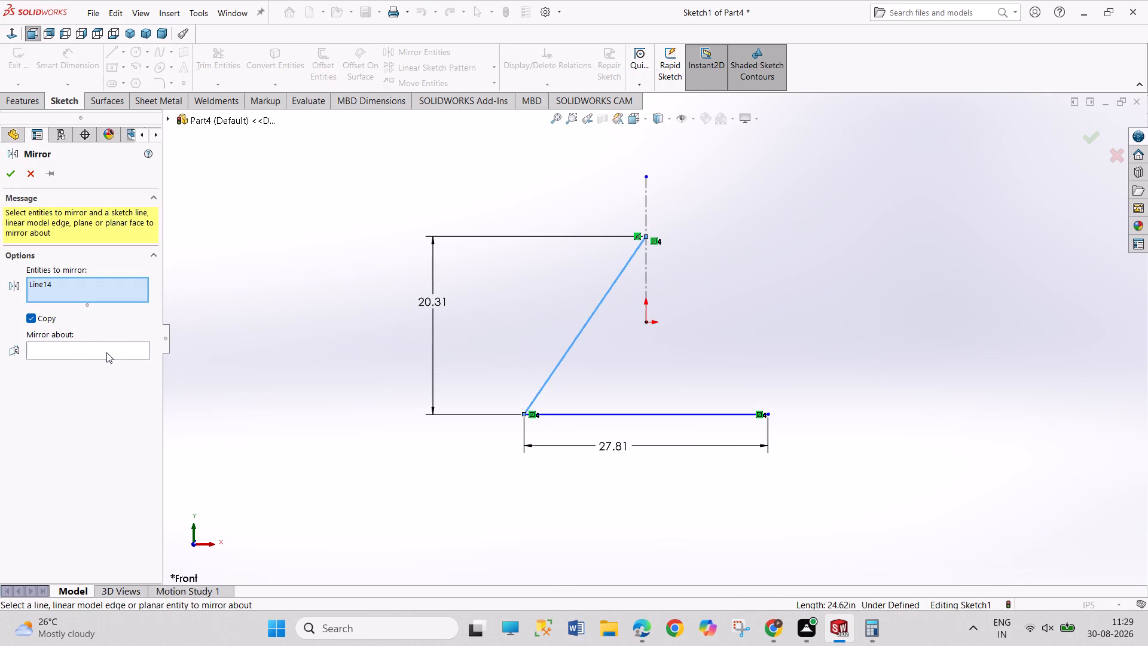
click(649, 294)
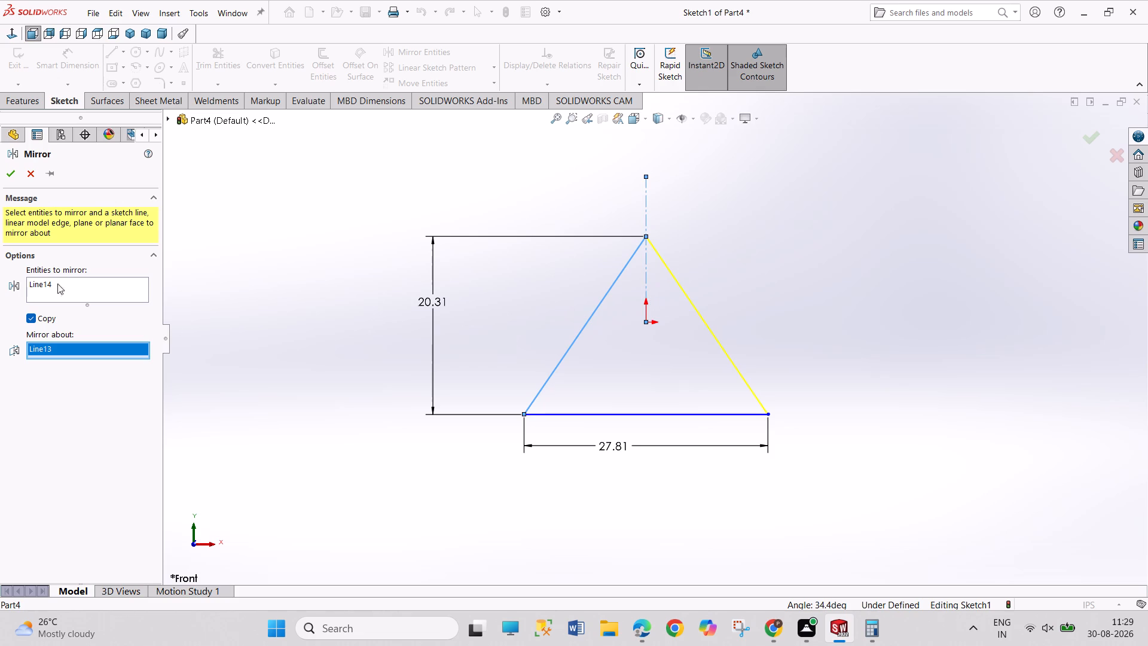
click(5, 177)
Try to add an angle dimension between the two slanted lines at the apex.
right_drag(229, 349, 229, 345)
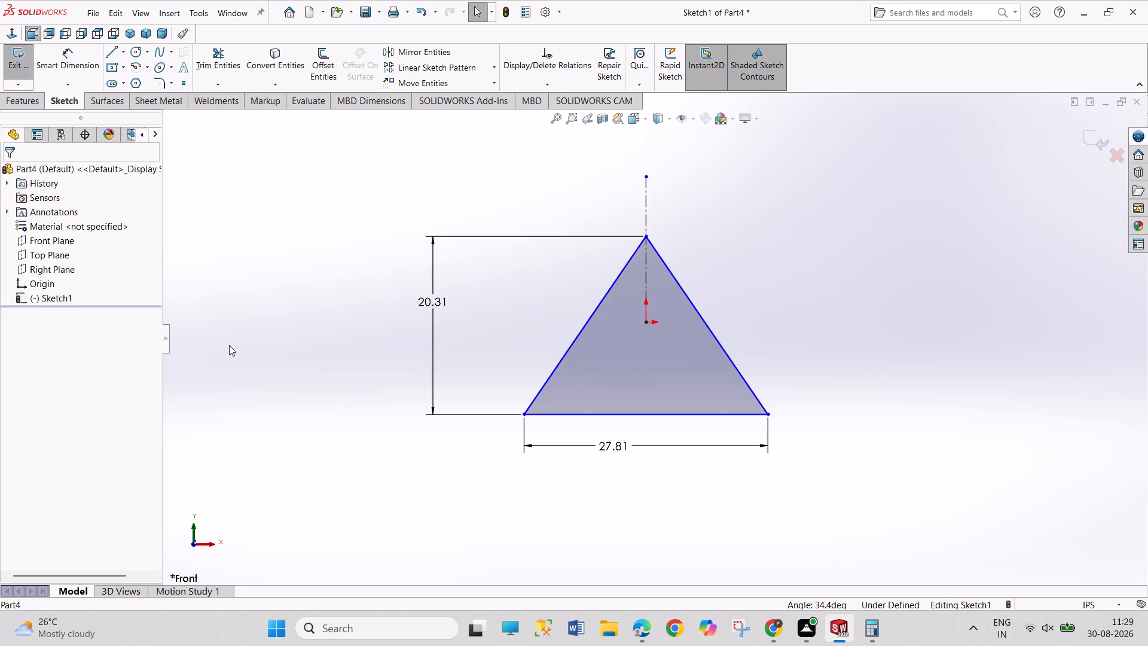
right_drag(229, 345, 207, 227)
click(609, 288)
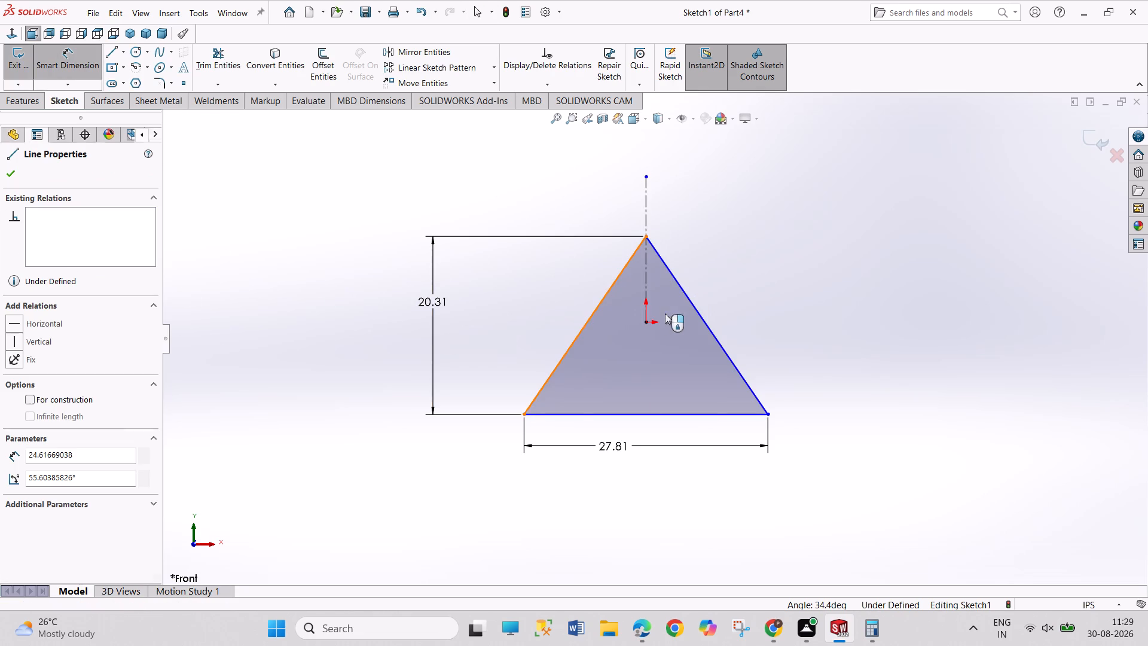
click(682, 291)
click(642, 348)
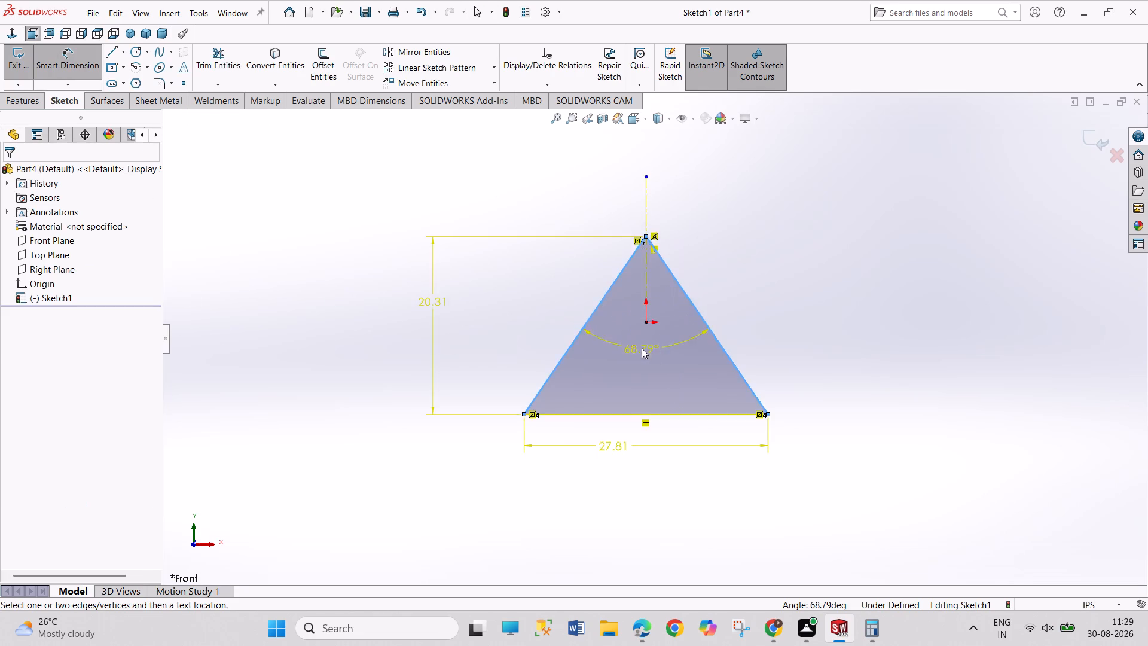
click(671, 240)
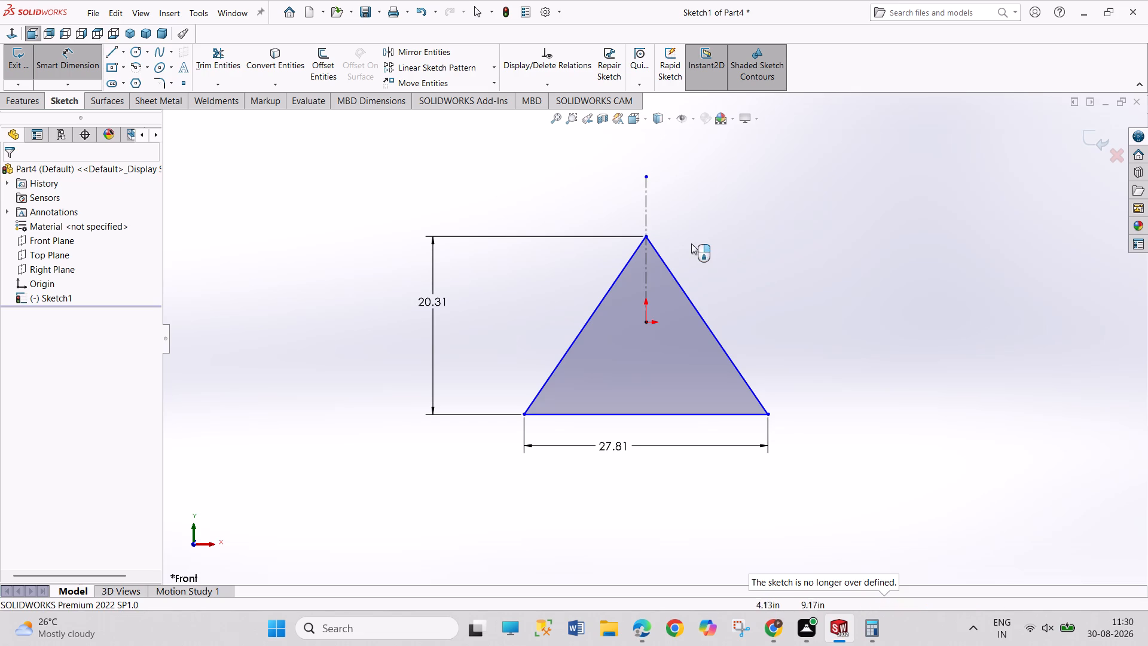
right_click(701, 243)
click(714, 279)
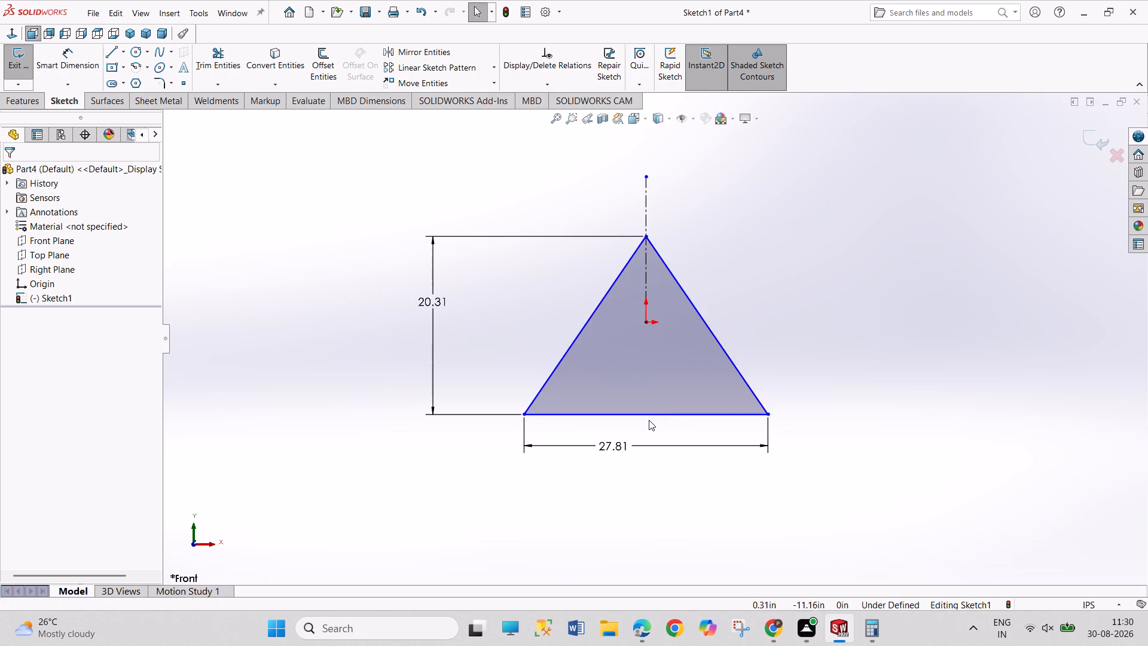
Delete the symmetric relation tying the base endpoints to the vertical centerline.
click(583, 331)
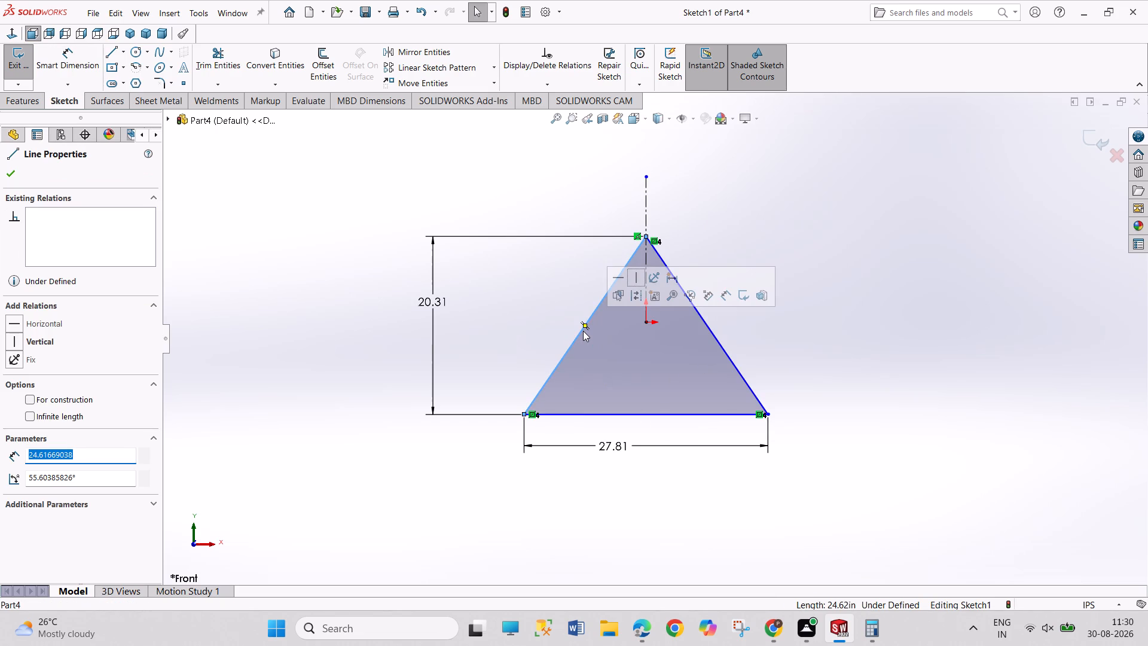
right_click(534, 416)
click(541, 576)
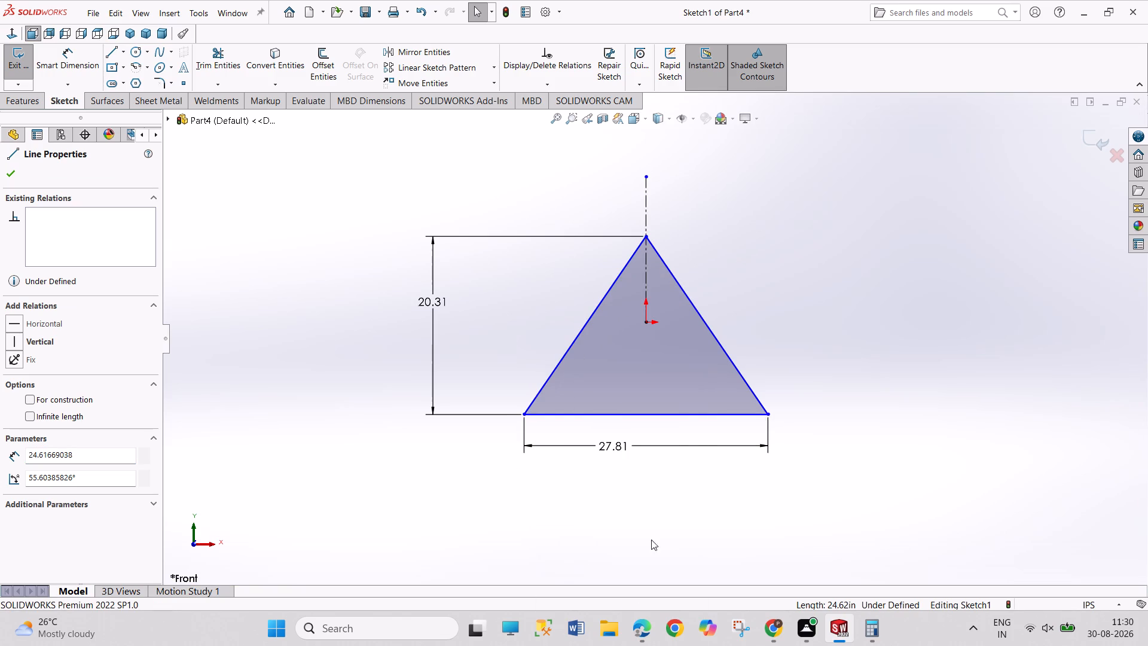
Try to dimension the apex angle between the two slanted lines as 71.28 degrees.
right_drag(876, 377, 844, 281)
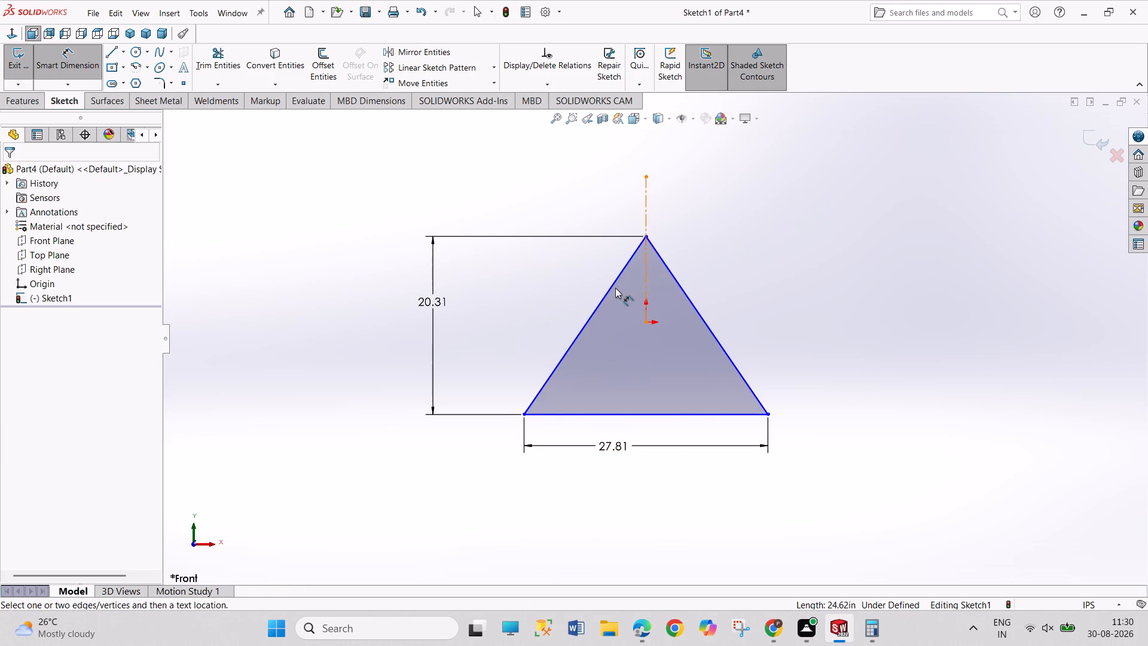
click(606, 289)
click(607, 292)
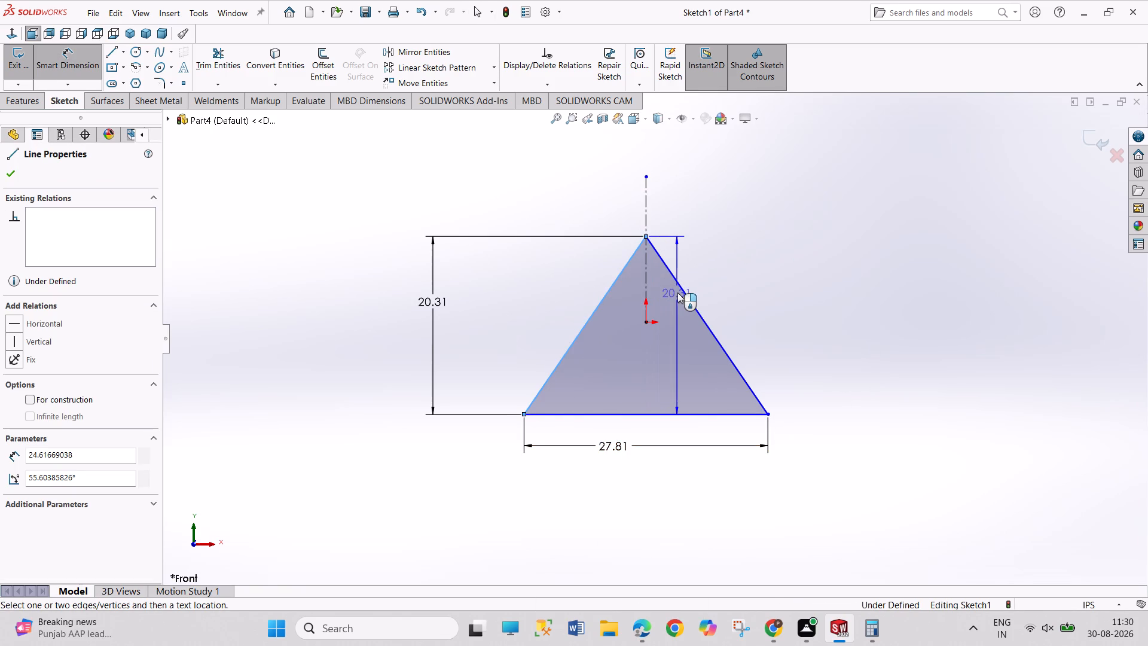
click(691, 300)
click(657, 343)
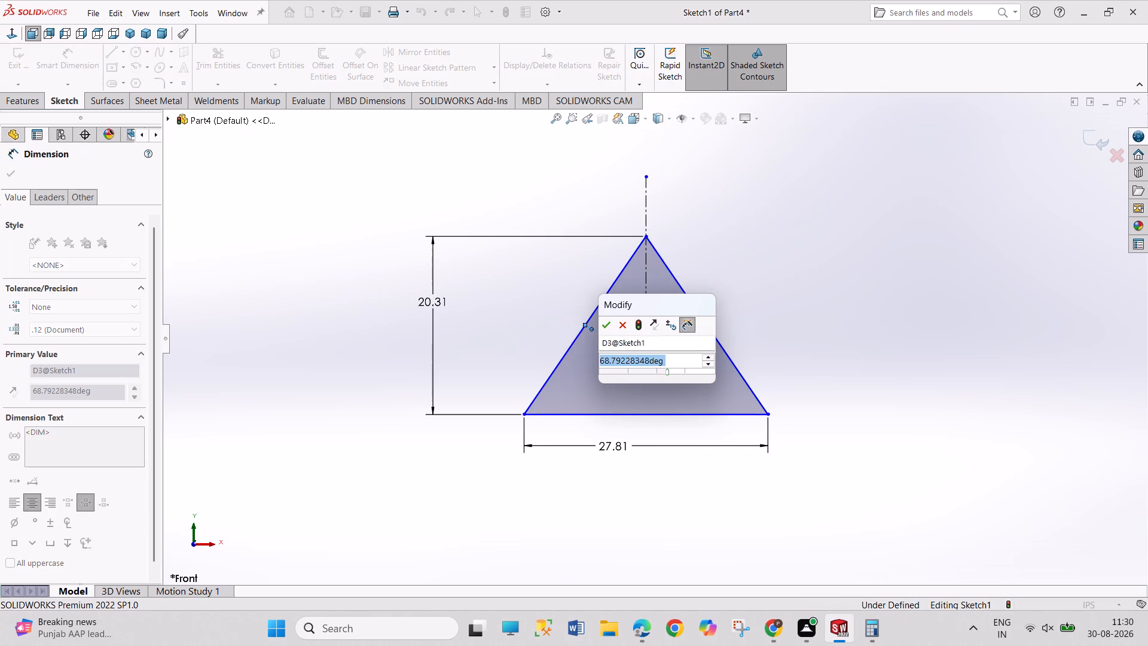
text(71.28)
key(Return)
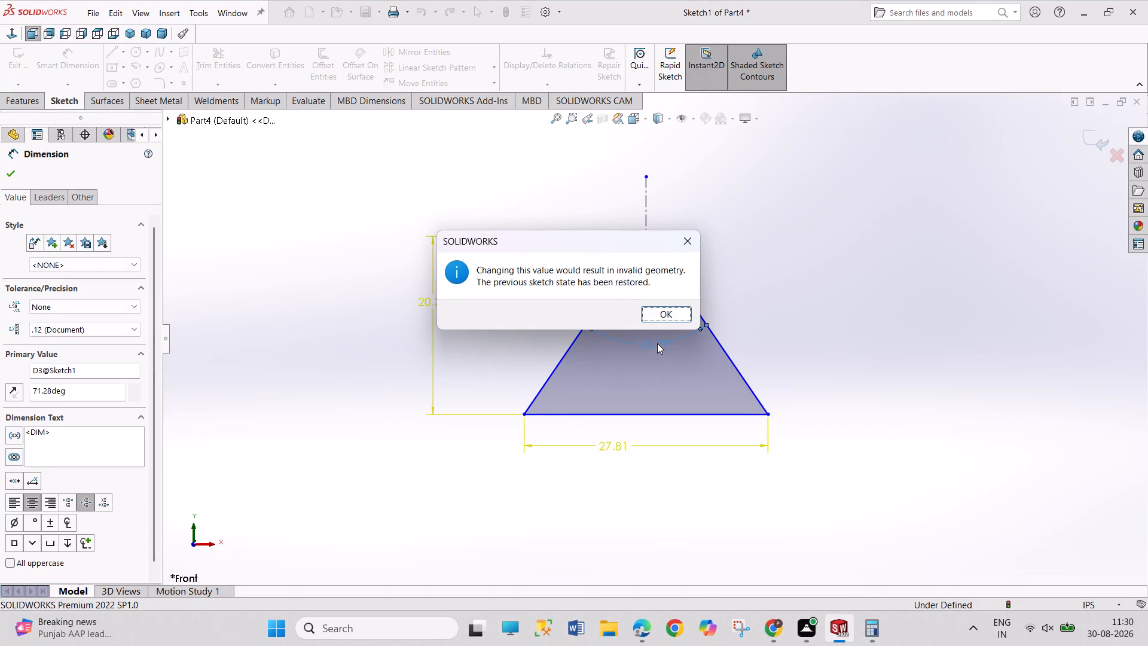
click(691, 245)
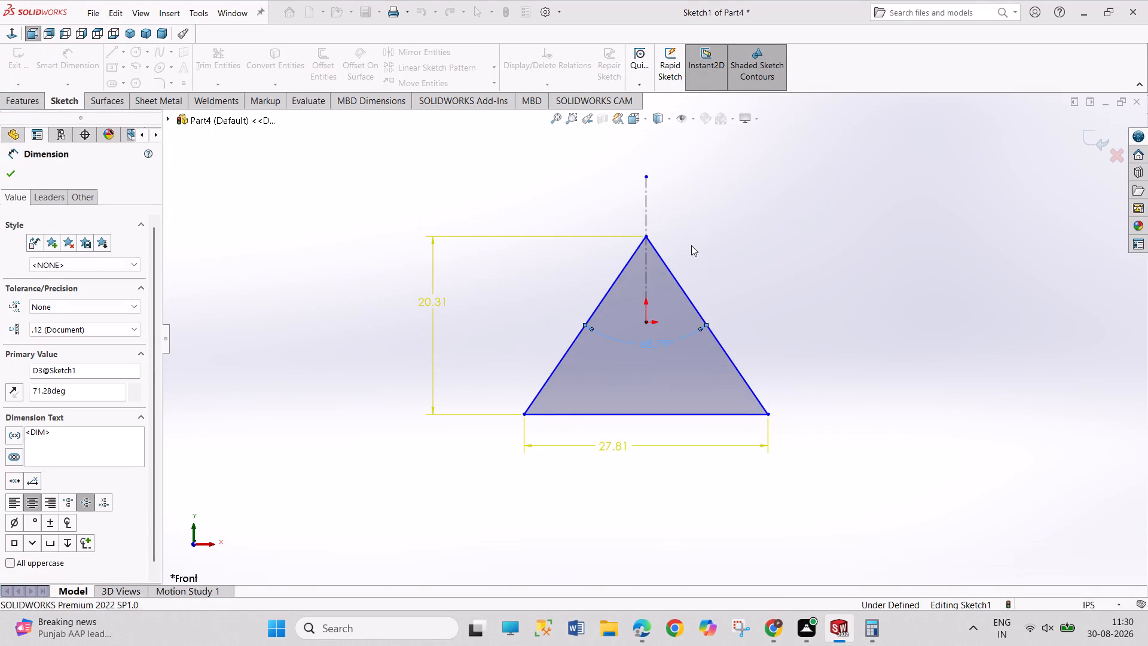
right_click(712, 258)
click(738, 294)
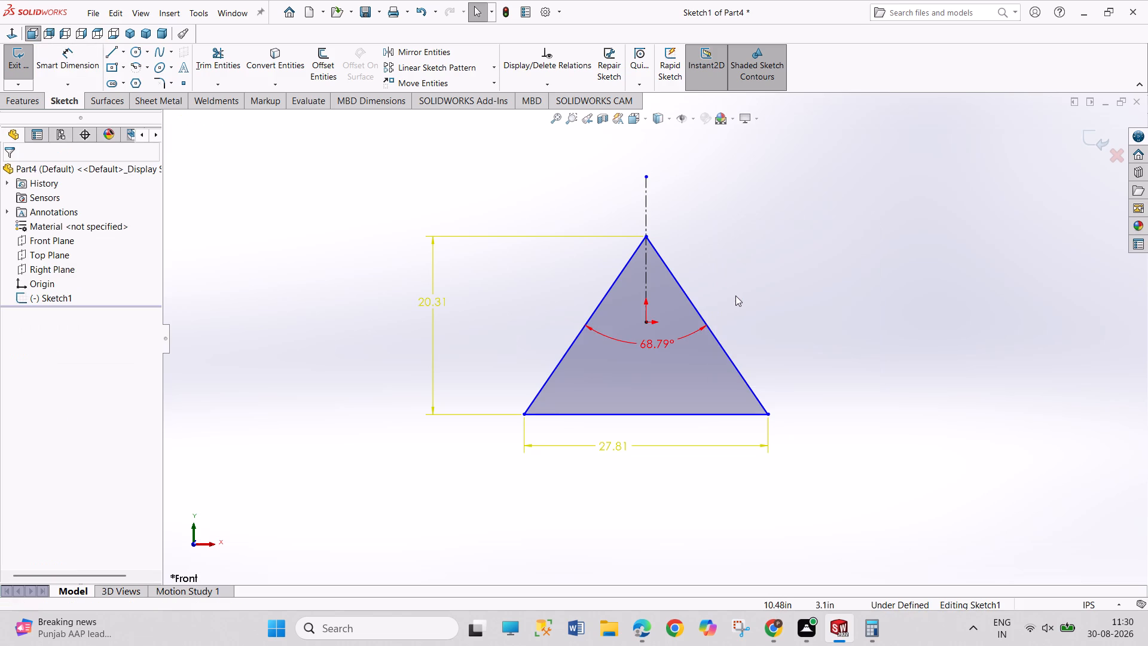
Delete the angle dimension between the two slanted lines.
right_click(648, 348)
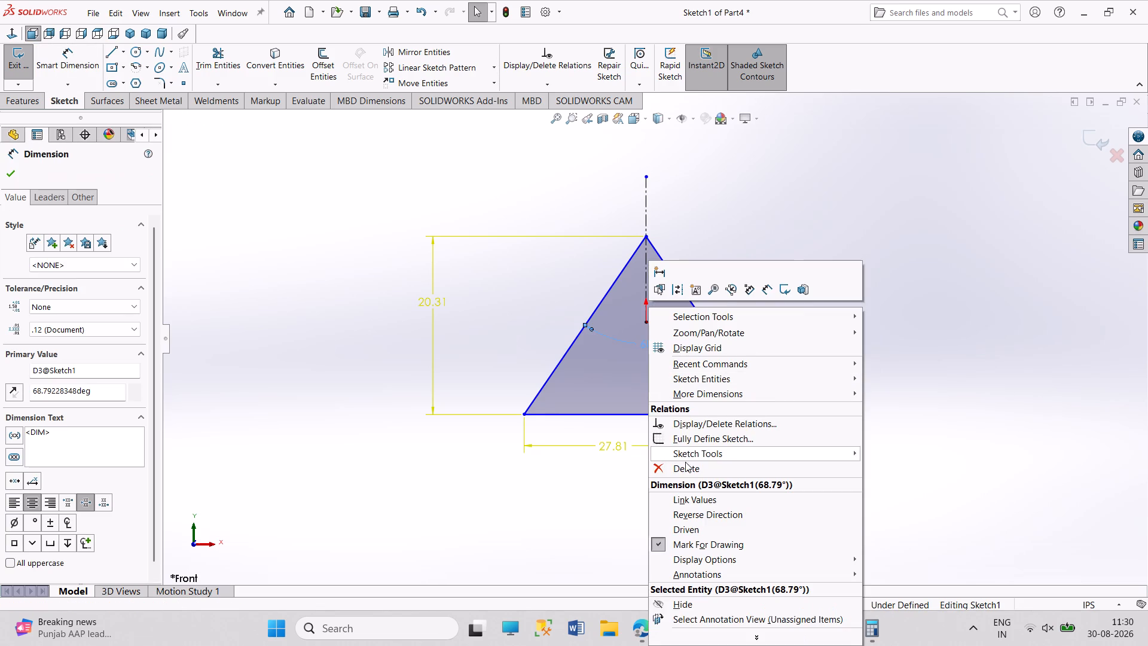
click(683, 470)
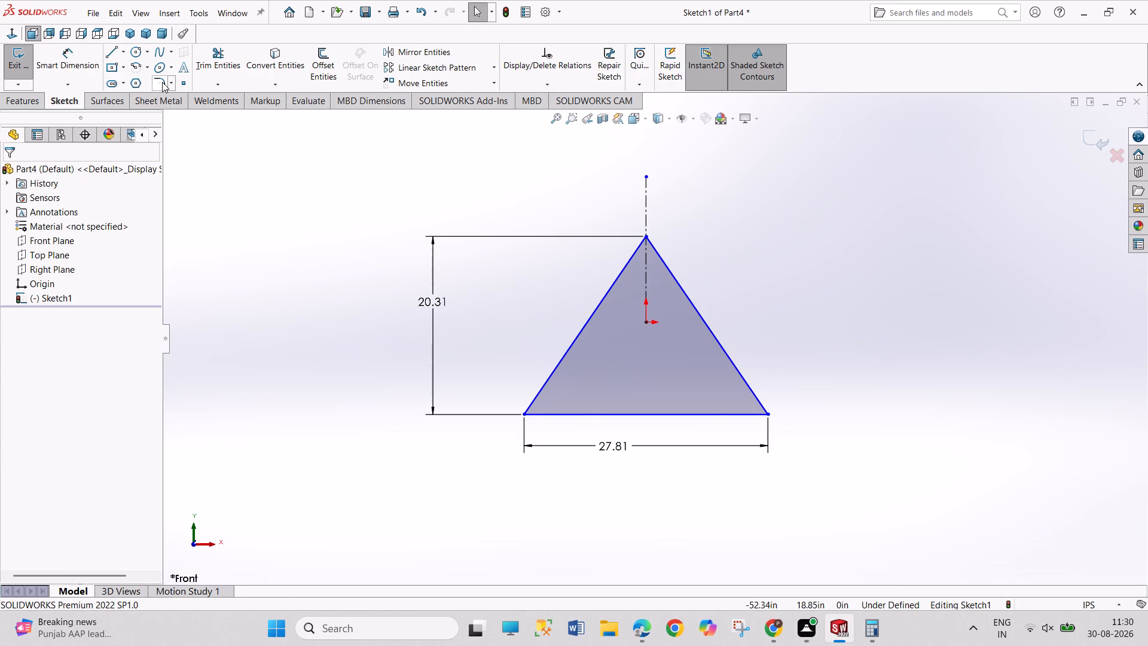
Fillet all three corners of the triangle with a 1.5 in radius.
click(162, 82)
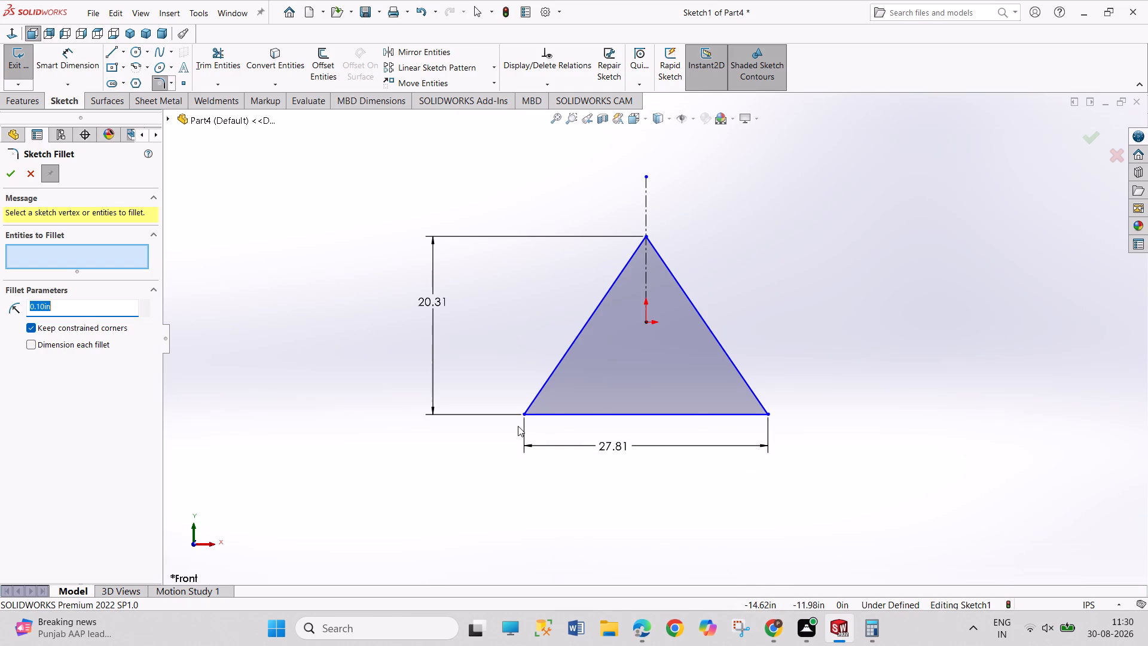
click(522, 416)
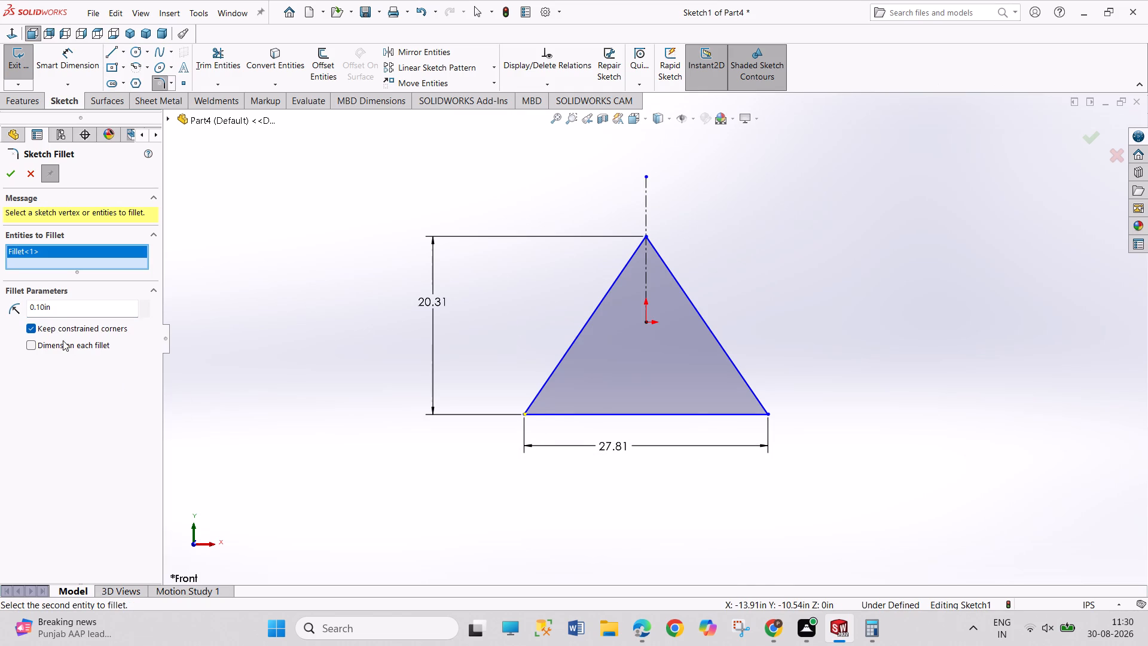
double_click(65, 311)
text(1.5)
key(Return)
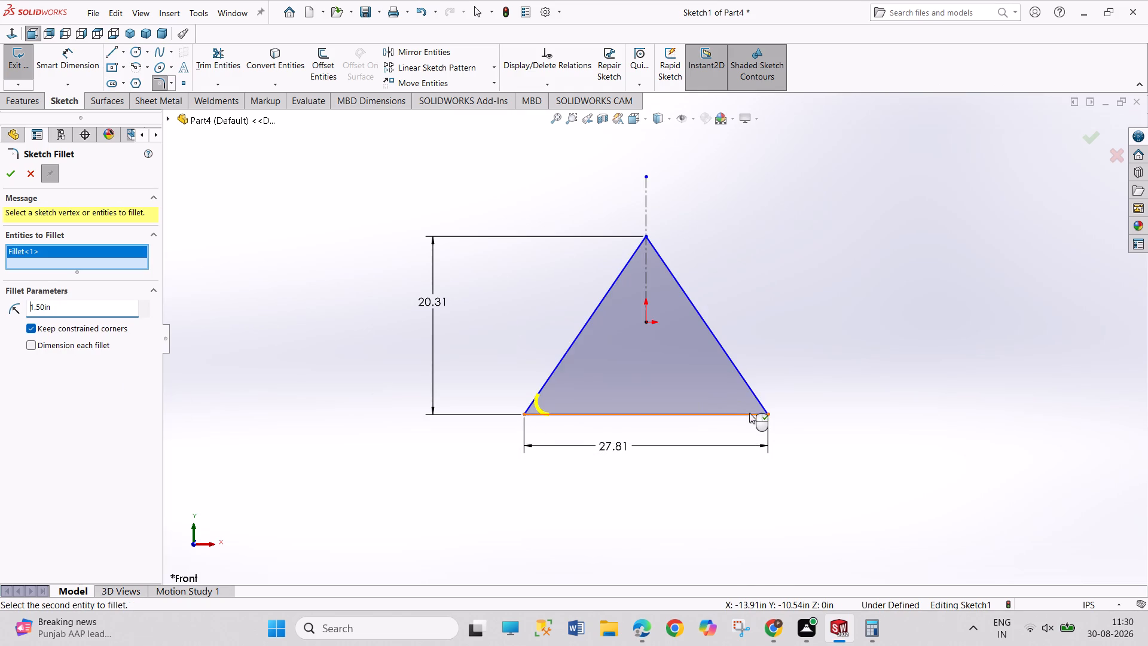
click(767, 413)
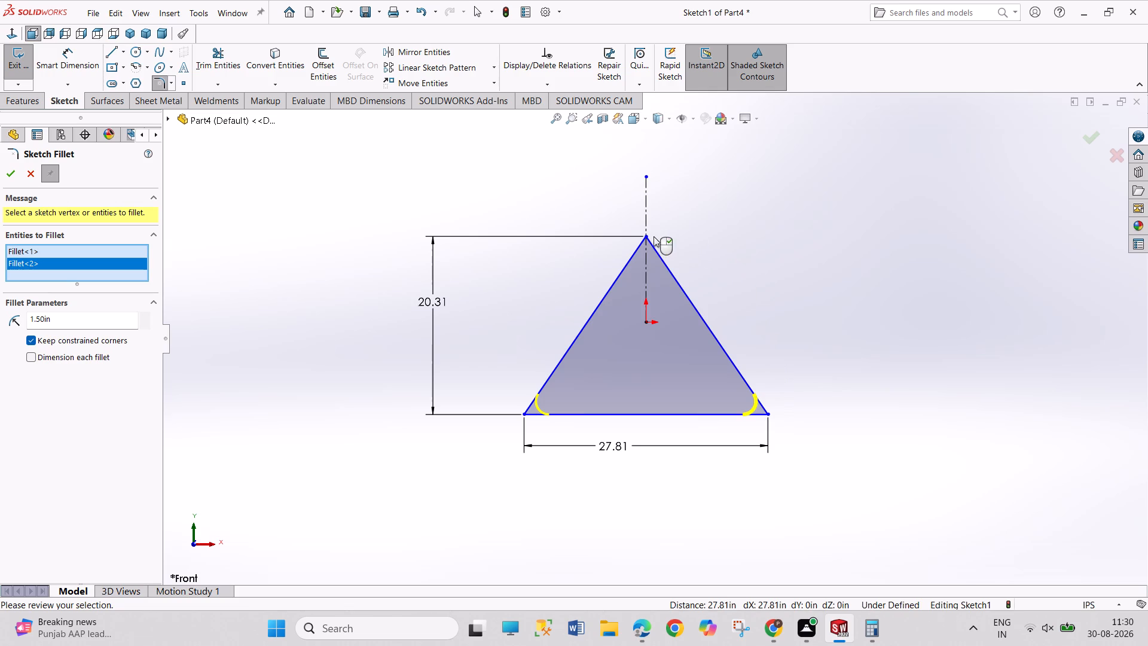
click(647, 235)
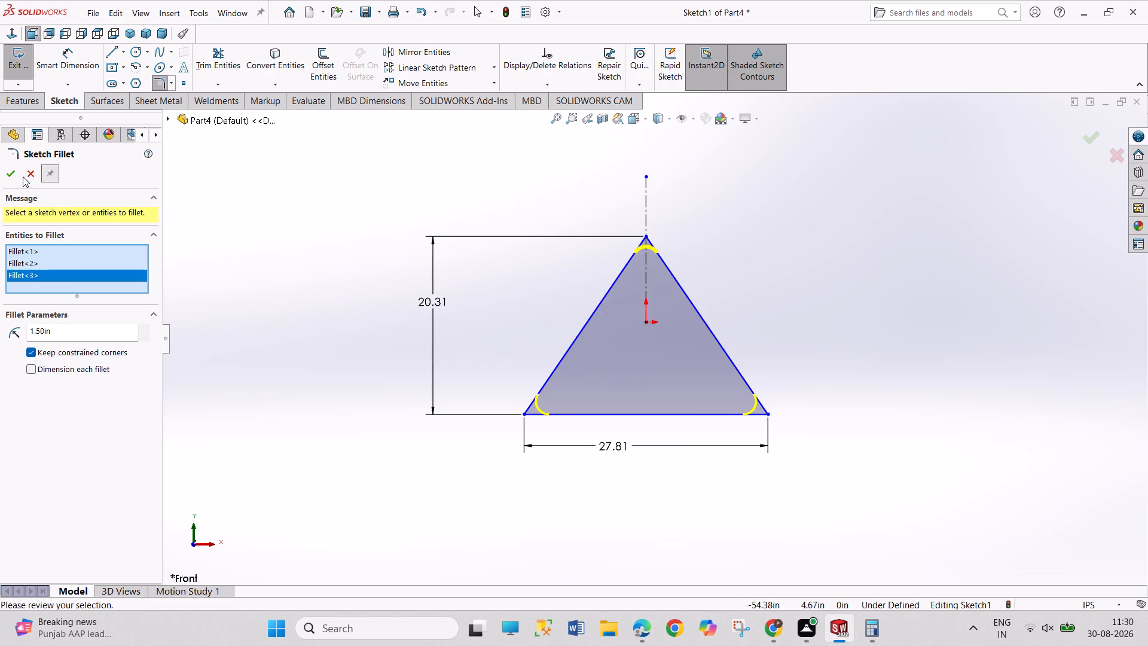
click(9, 176)
drag(277, 195, 352, 314)
drag(246, 181, 289, 269)
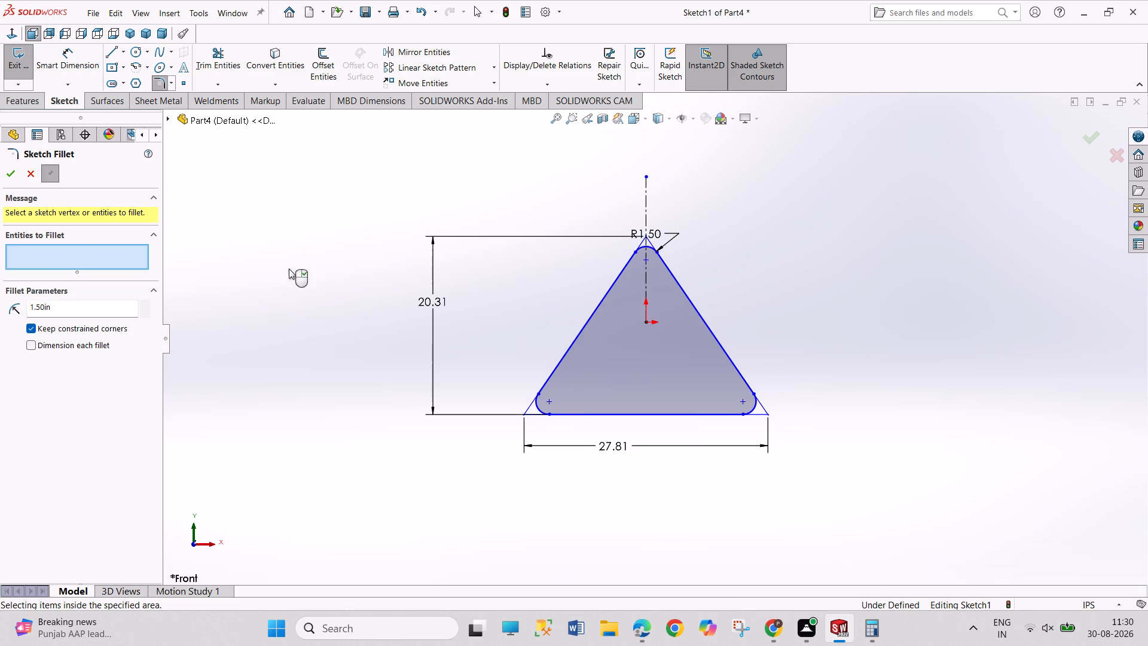
drag(289, 269, 315, 314)
right_click(236, 275)
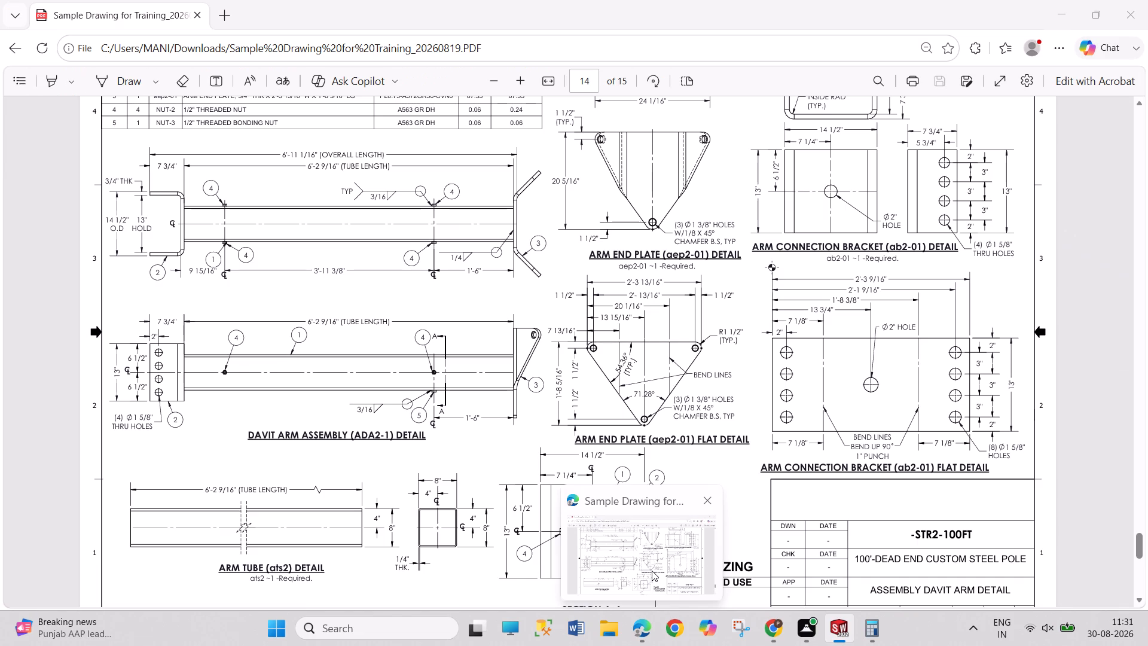
Delete the height and base width dimensions that reference the triangle's sharp corners.
right_click(432, 297)
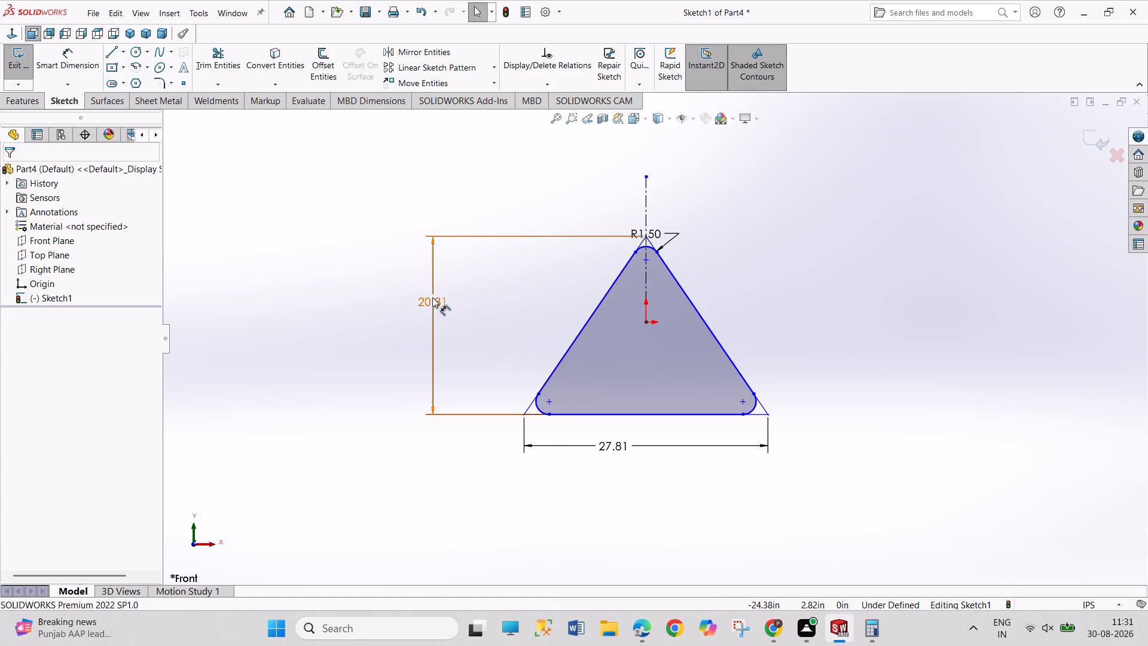
click(456, 464)
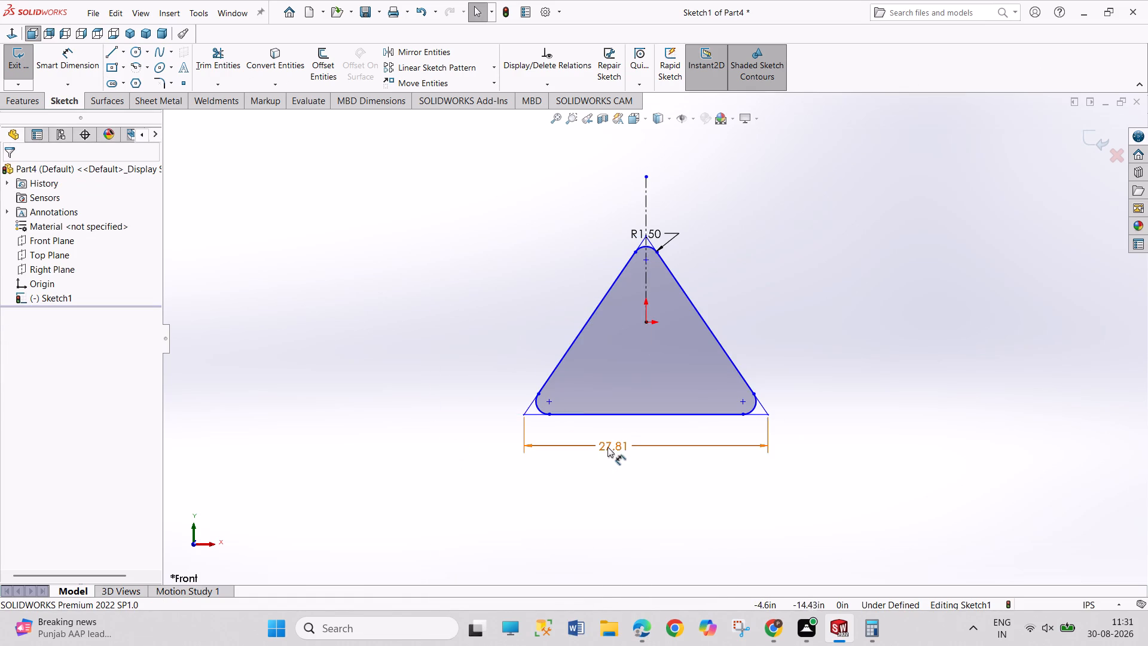
right_click(609, 443)
click(646, 473)
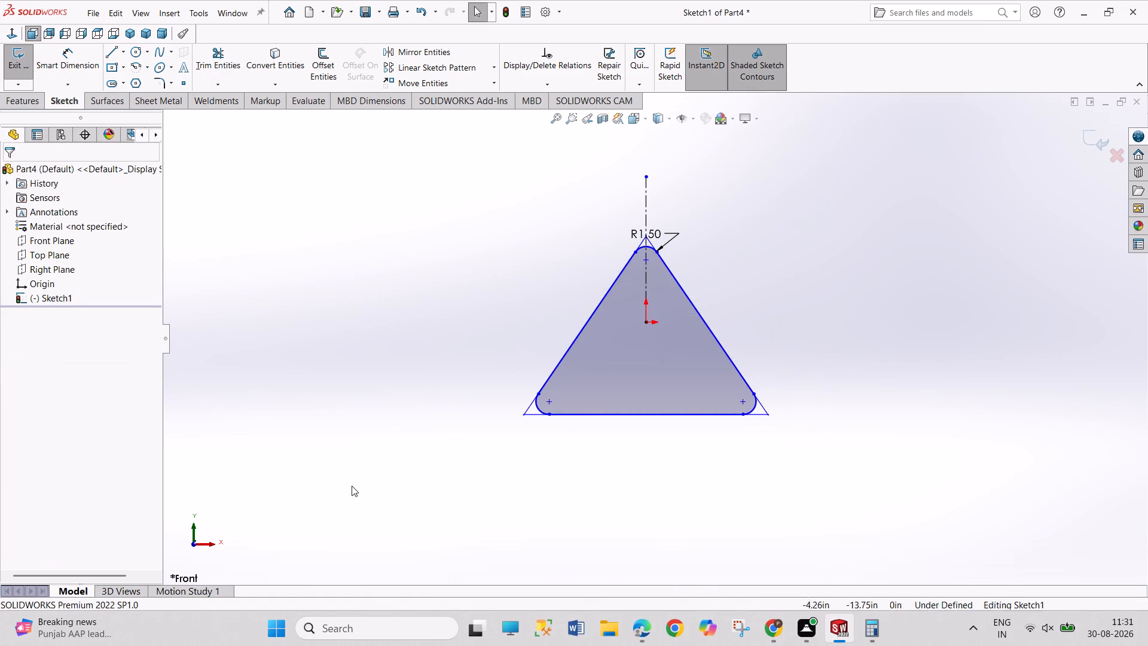
Move the R1.50 radius dimension text clear of the apex, up beside the centerline.
drag(651, 227, 737, 208)
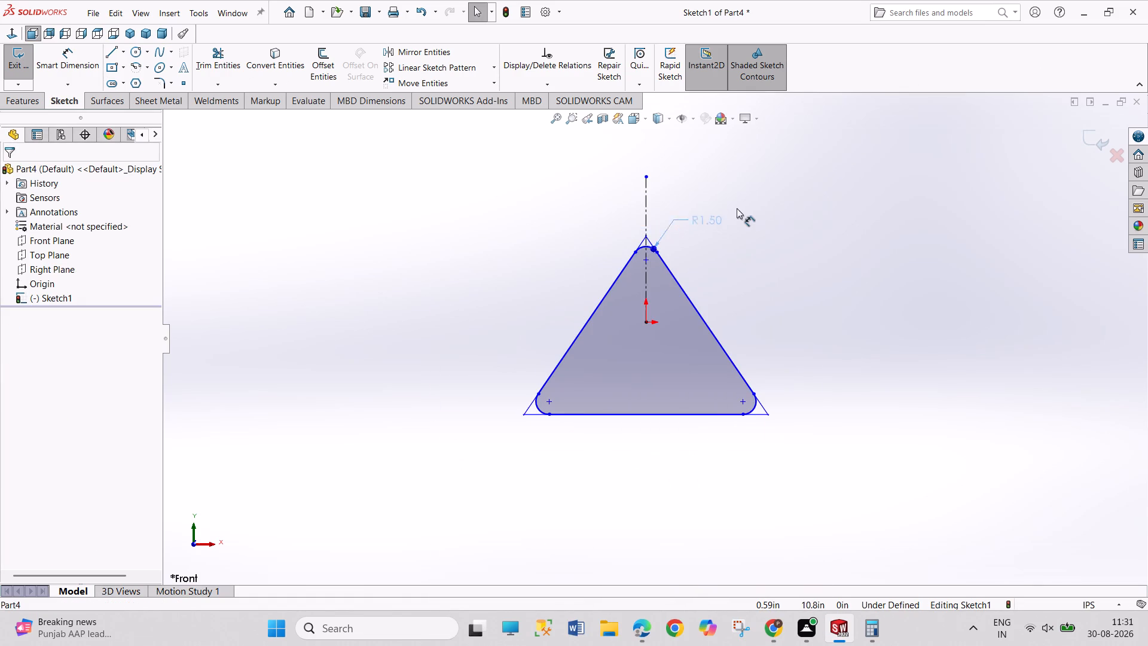
drag(737, 208, 750, 206)
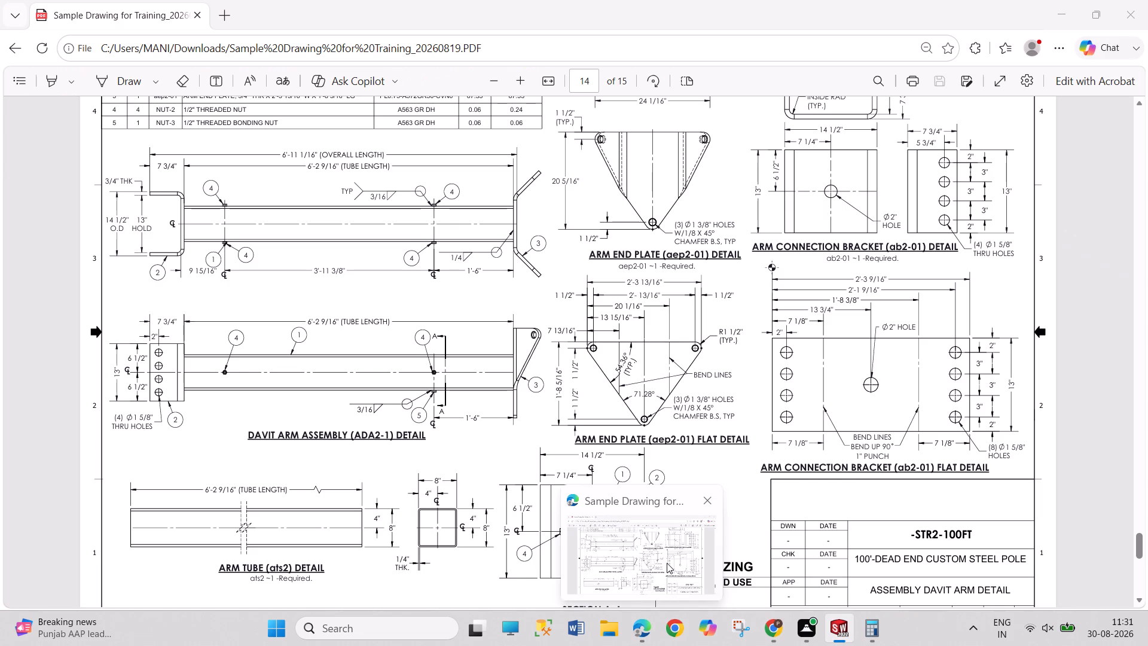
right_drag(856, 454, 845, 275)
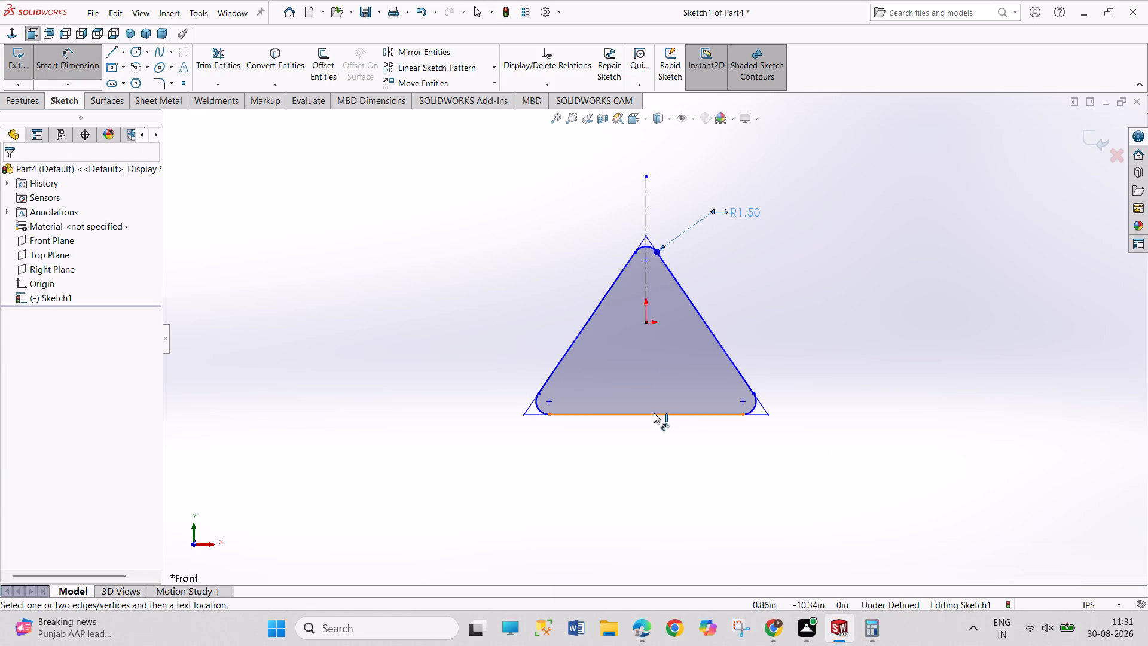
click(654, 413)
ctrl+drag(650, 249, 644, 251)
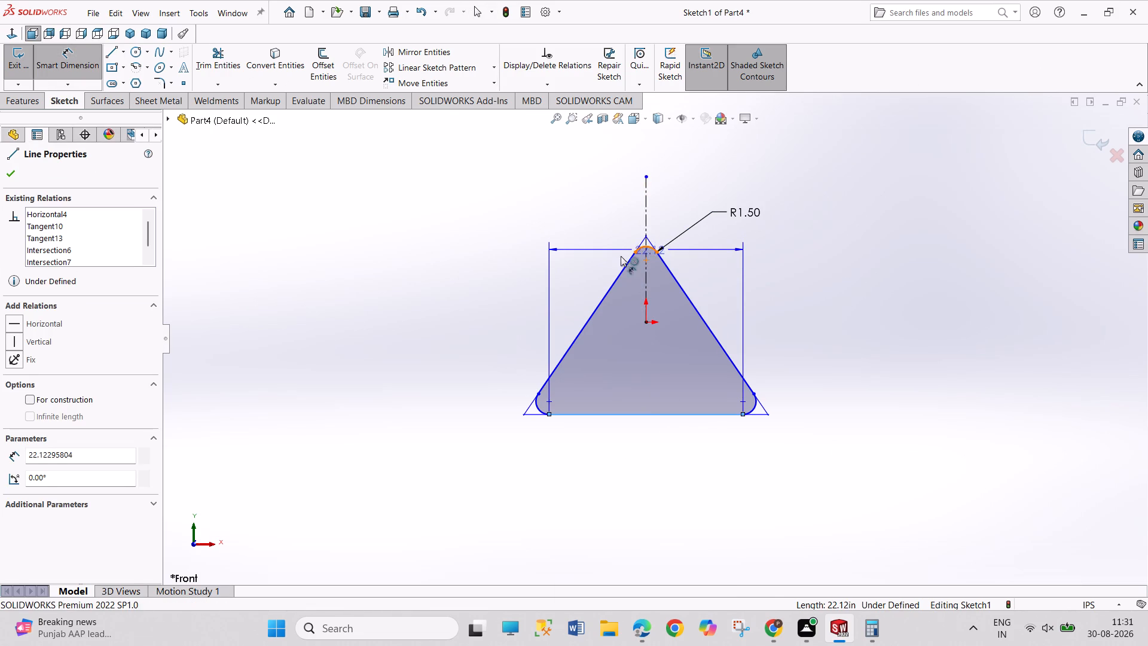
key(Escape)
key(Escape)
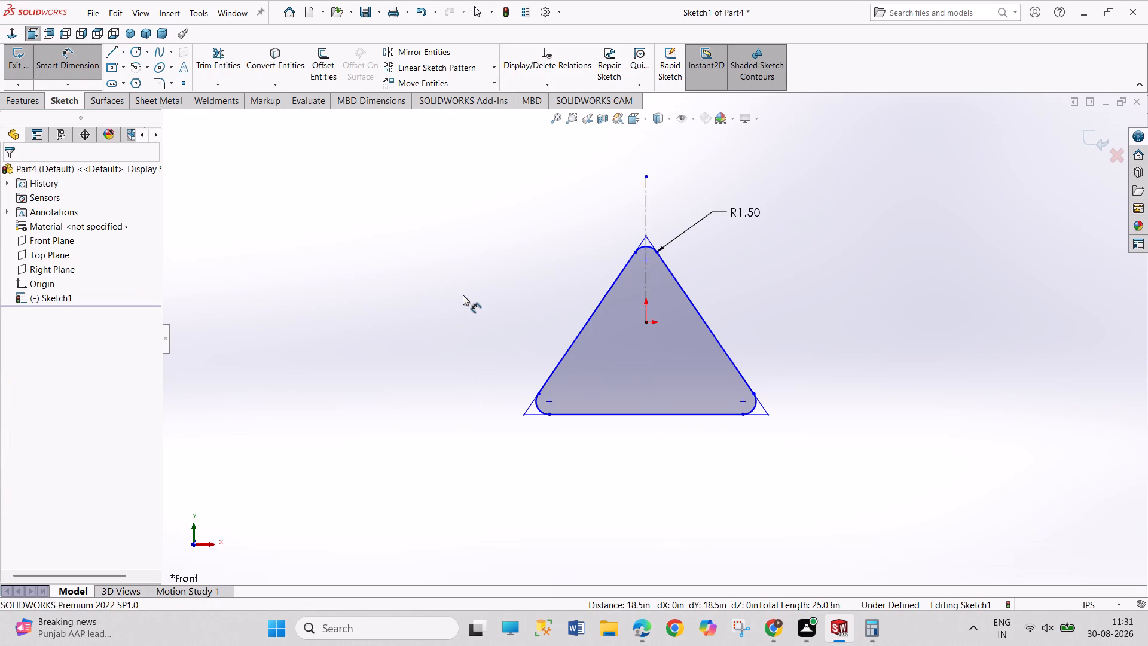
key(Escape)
Dimension the height from the base line to the top of the apex fillet arc as 20 5/16 in.
right_drag(473, 446, 471, 312)
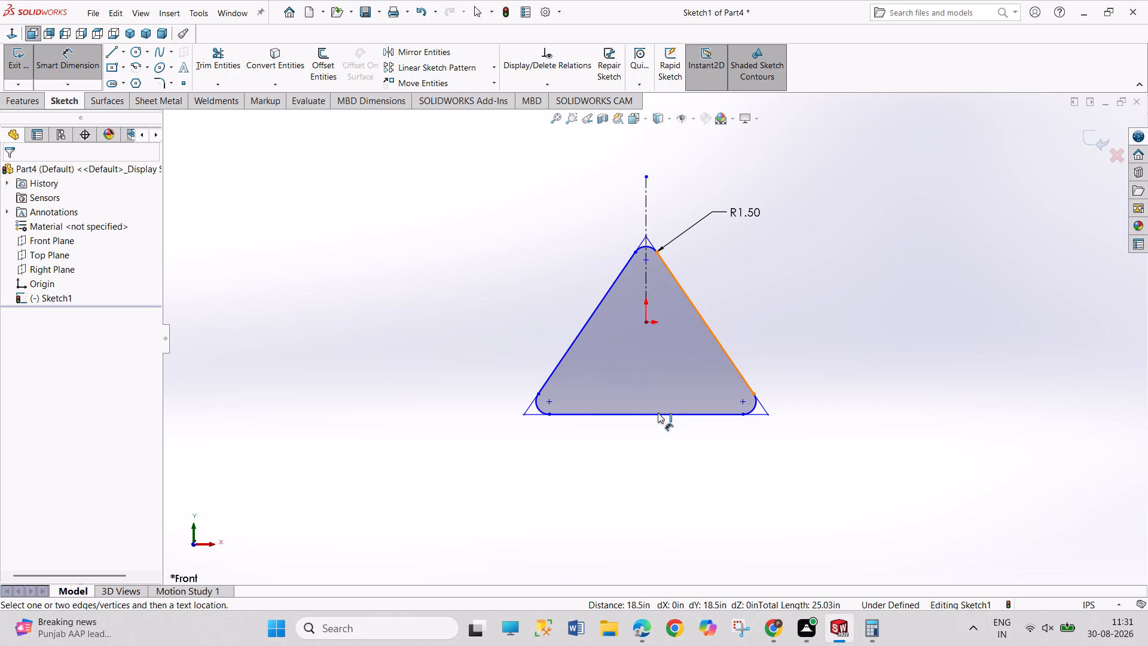
click(657, 415)
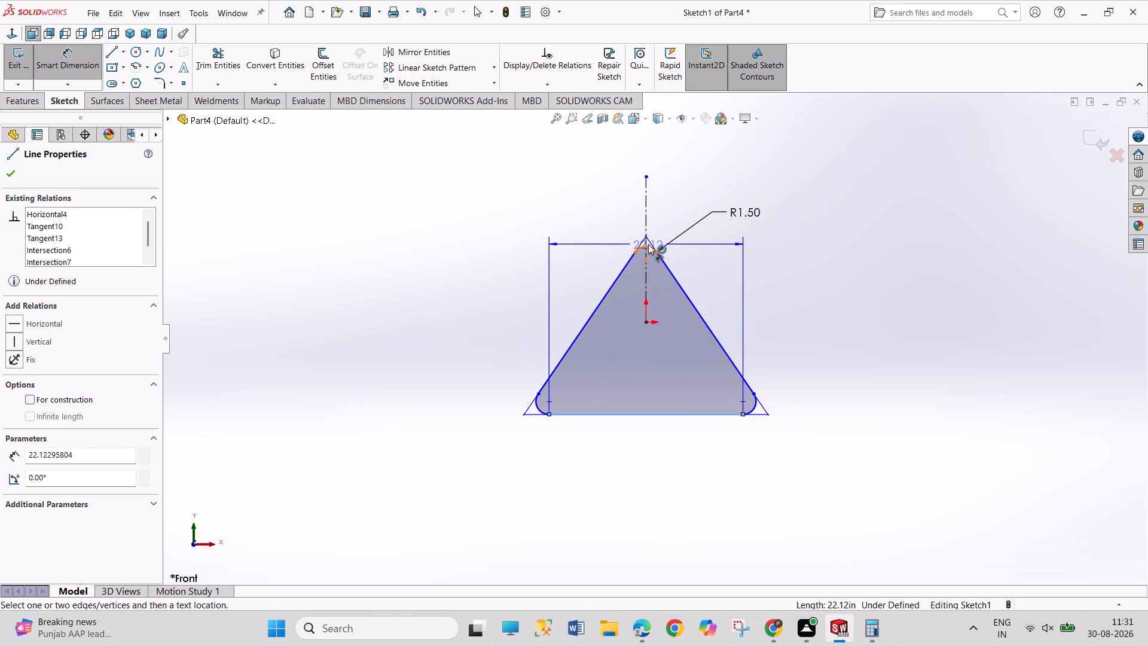
click(648, 246)
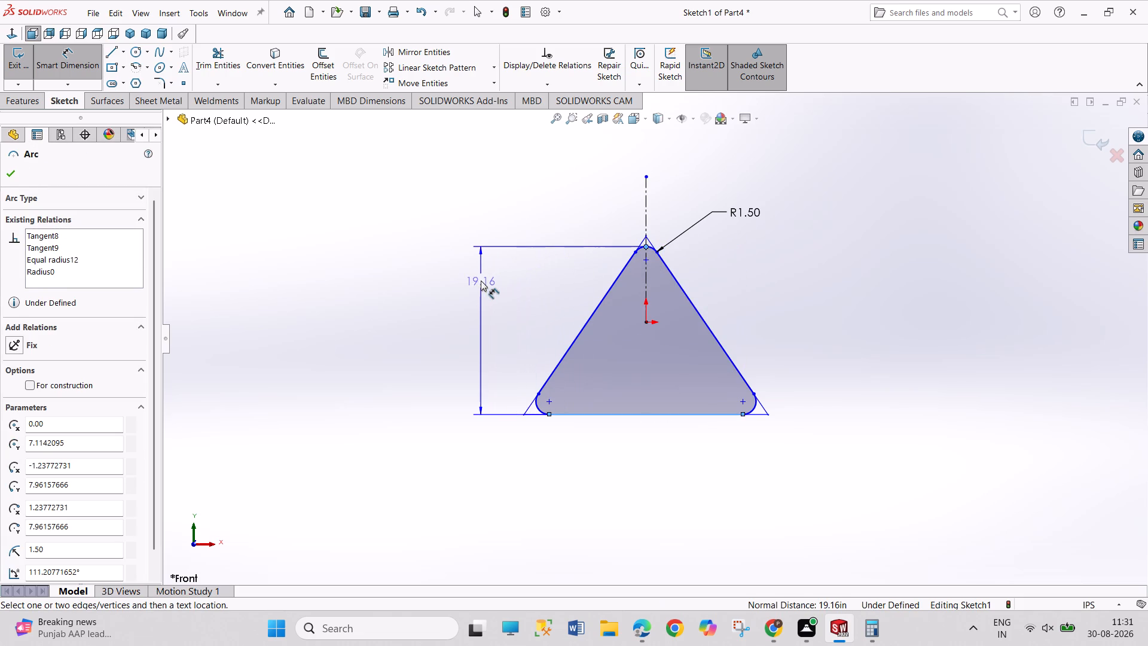
shift+click(481, 281)
text(20 5/16)
key(Return)
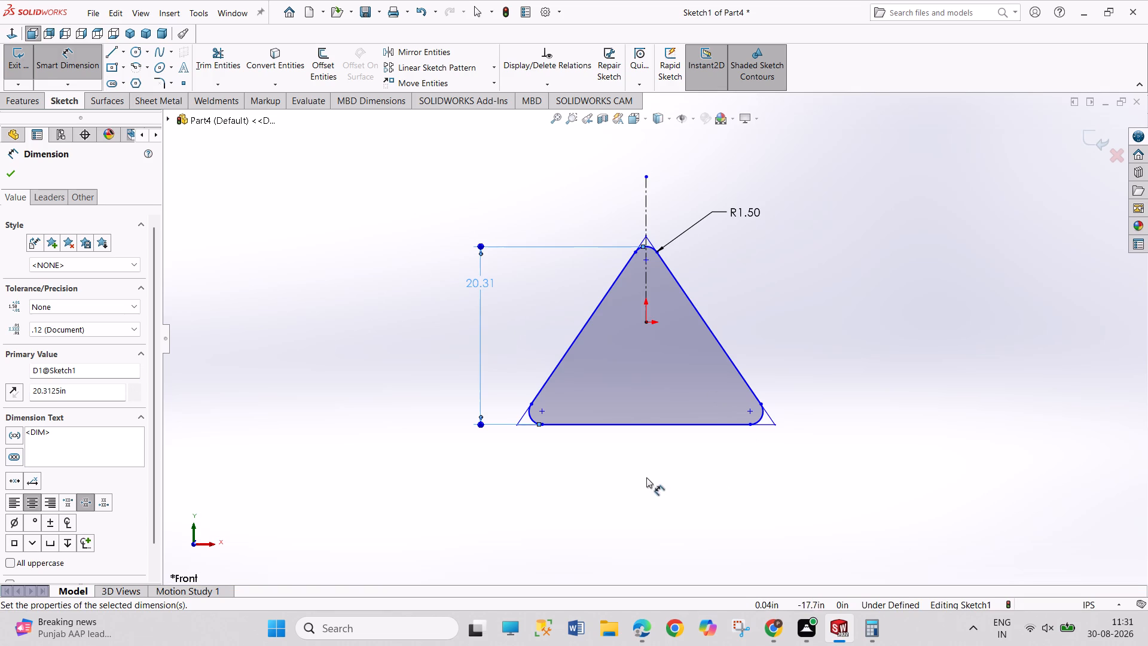
Dimension the overall width between the outer edges of the two base corner arcs as 27 13/16 in.
shift+click(533, 420)
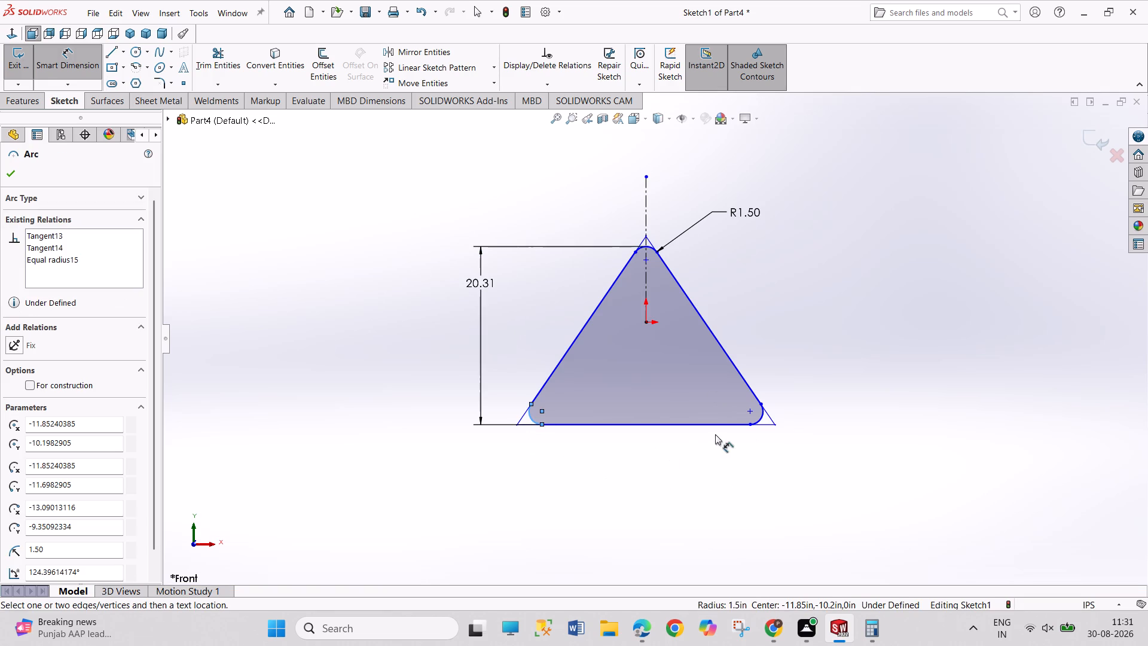
shift+click(758, 418)
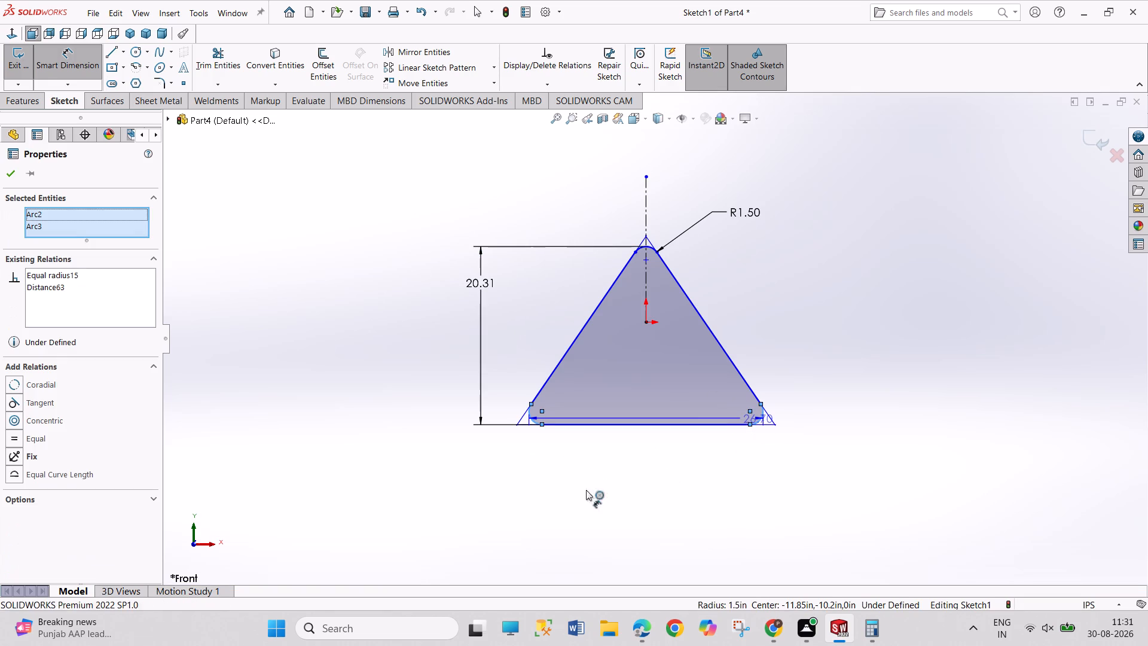
click(570, 495)
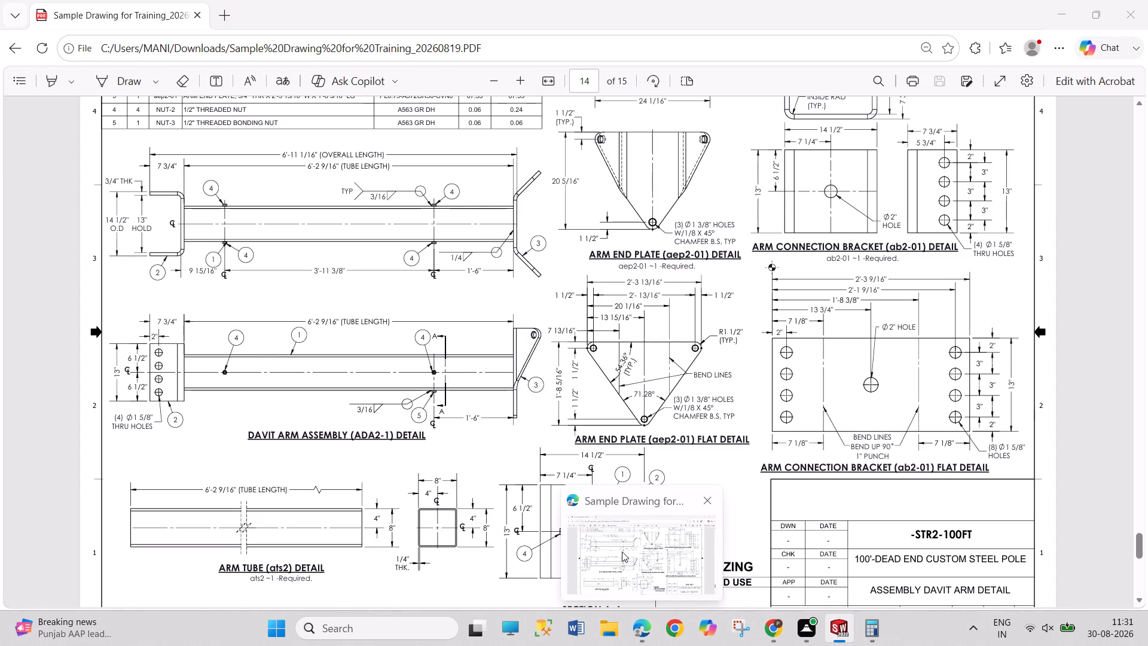
text(27 13/16)
key(Return)
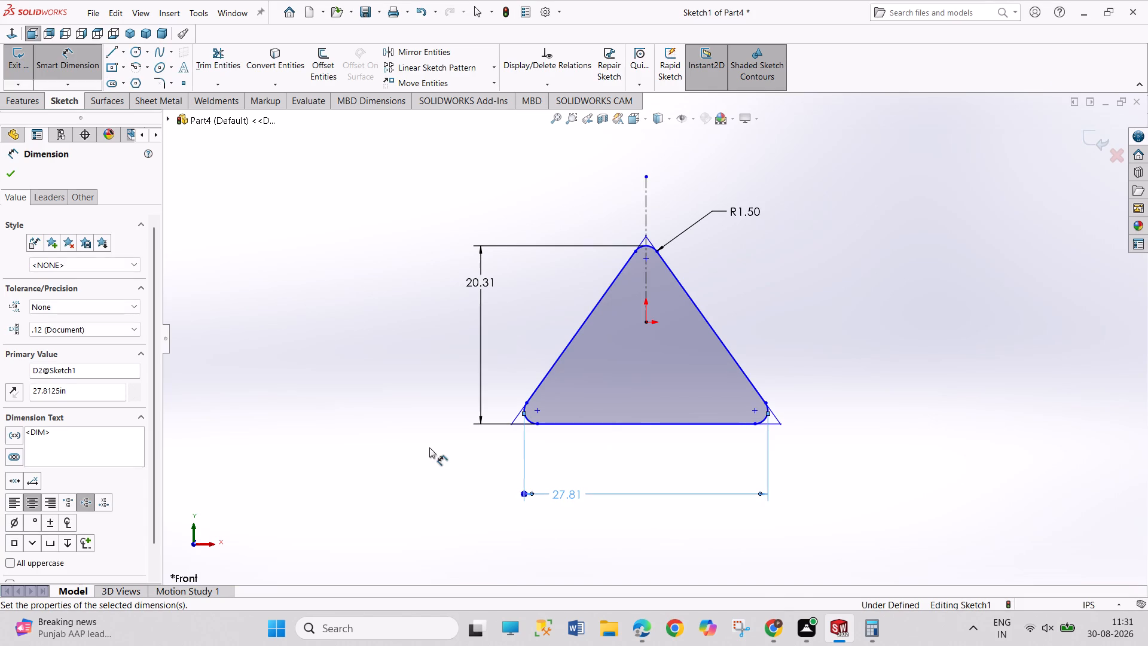
right_click(826, 317)
click(836, 354)
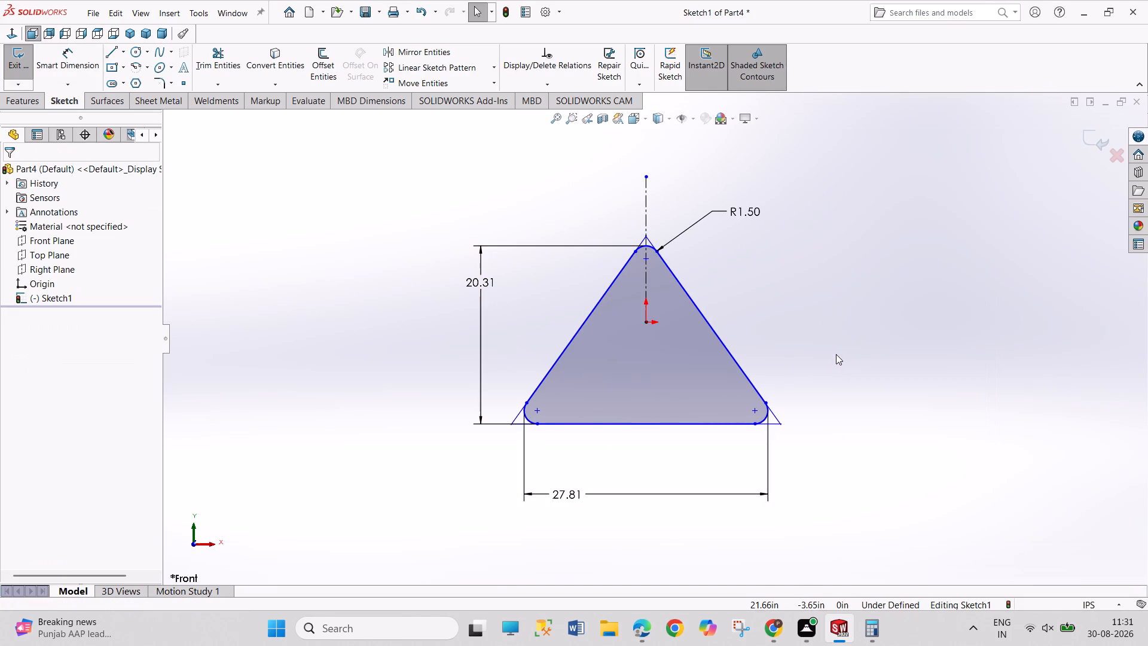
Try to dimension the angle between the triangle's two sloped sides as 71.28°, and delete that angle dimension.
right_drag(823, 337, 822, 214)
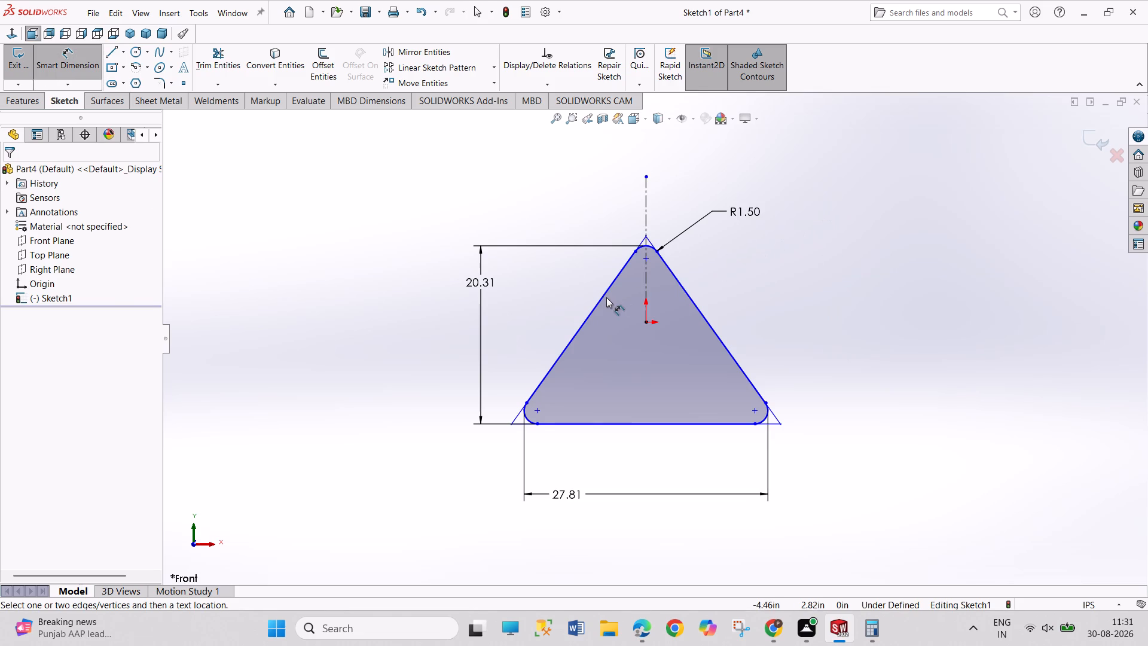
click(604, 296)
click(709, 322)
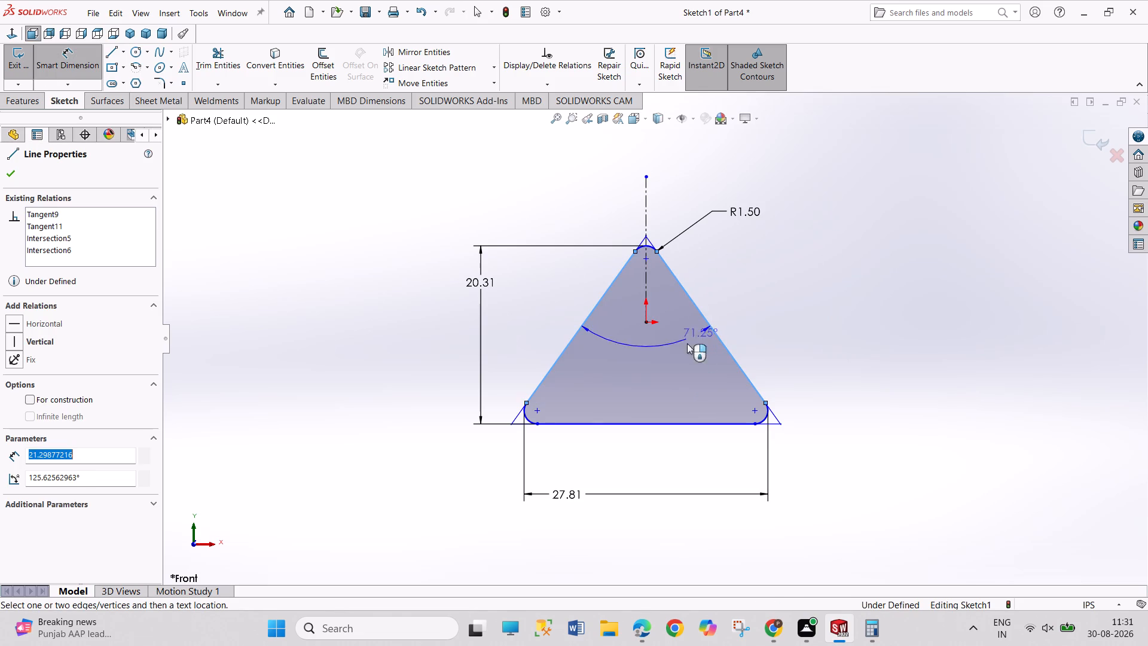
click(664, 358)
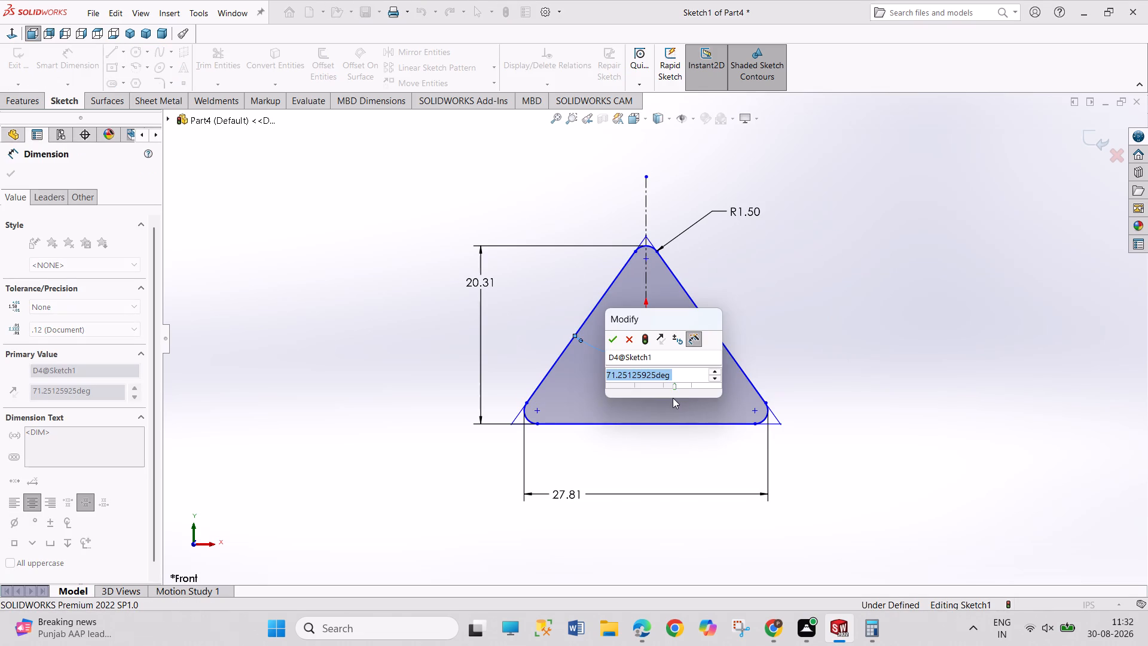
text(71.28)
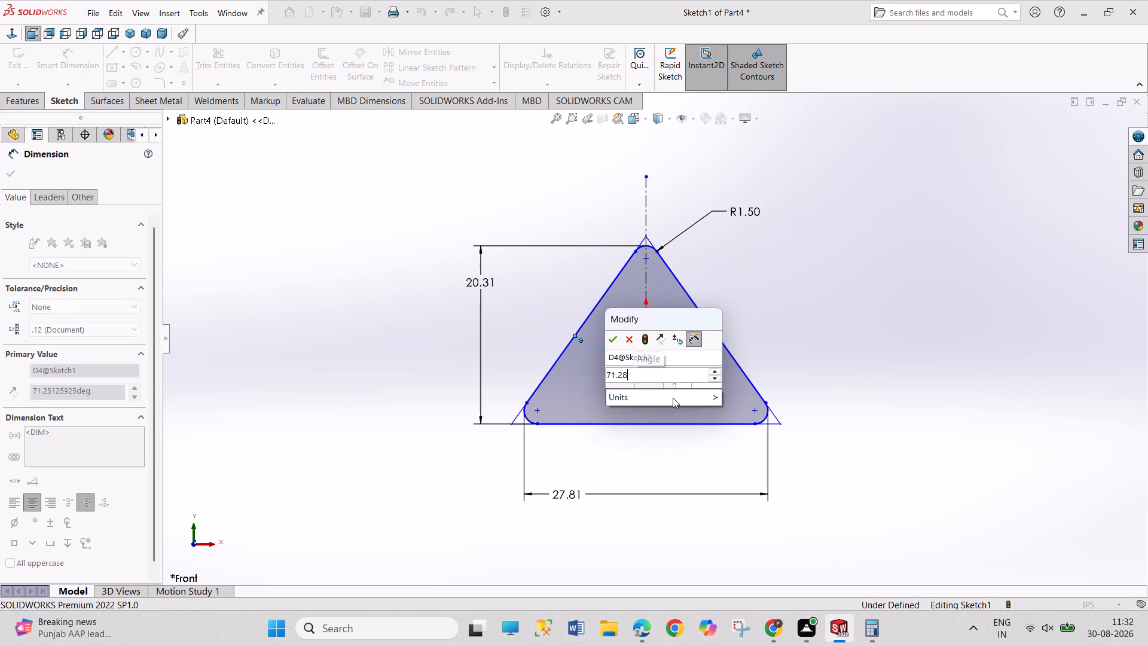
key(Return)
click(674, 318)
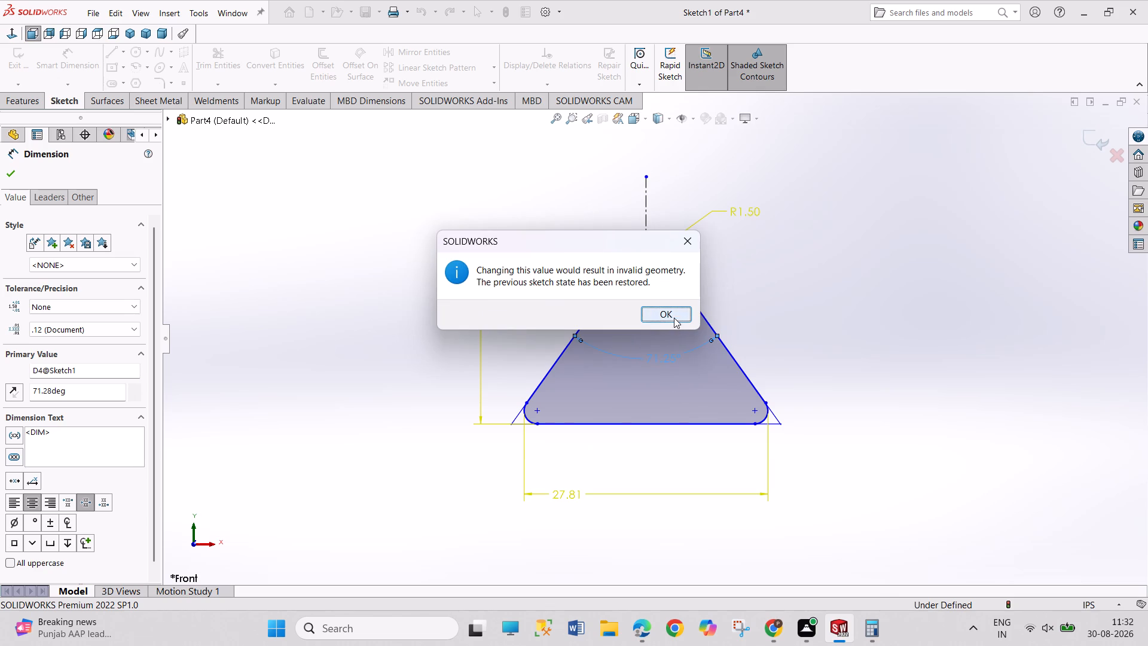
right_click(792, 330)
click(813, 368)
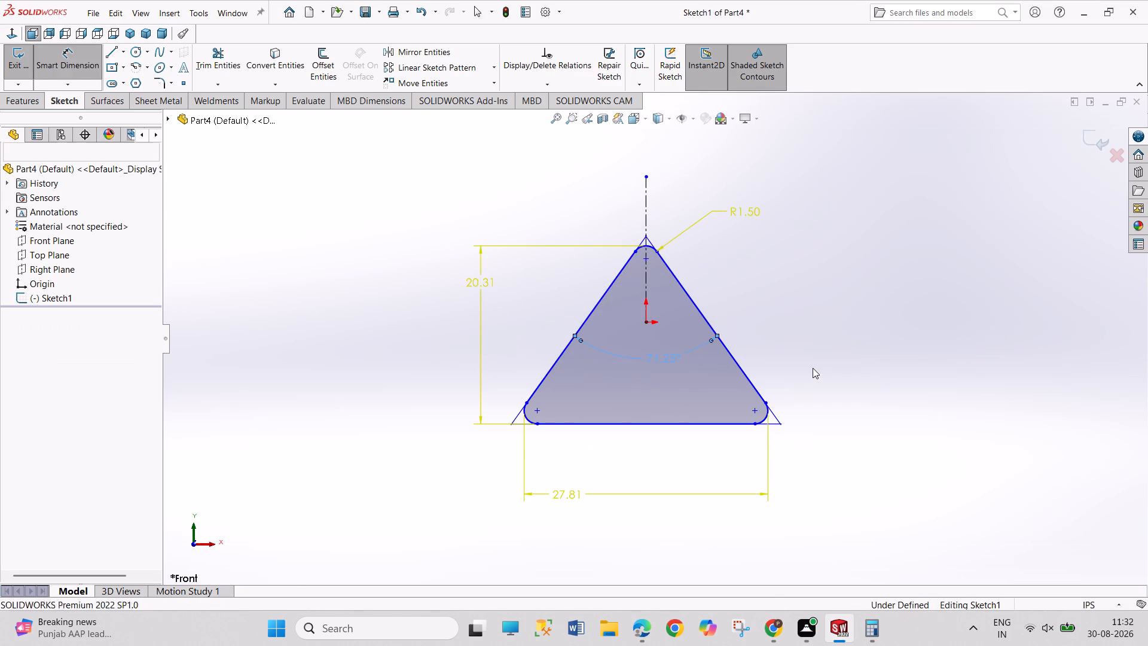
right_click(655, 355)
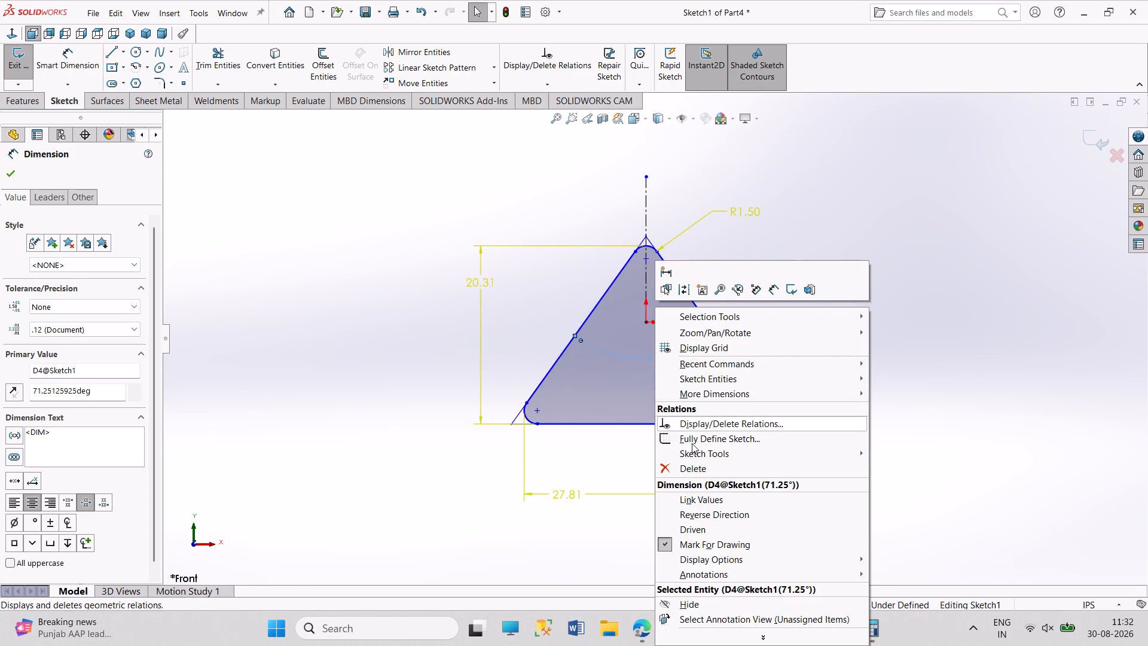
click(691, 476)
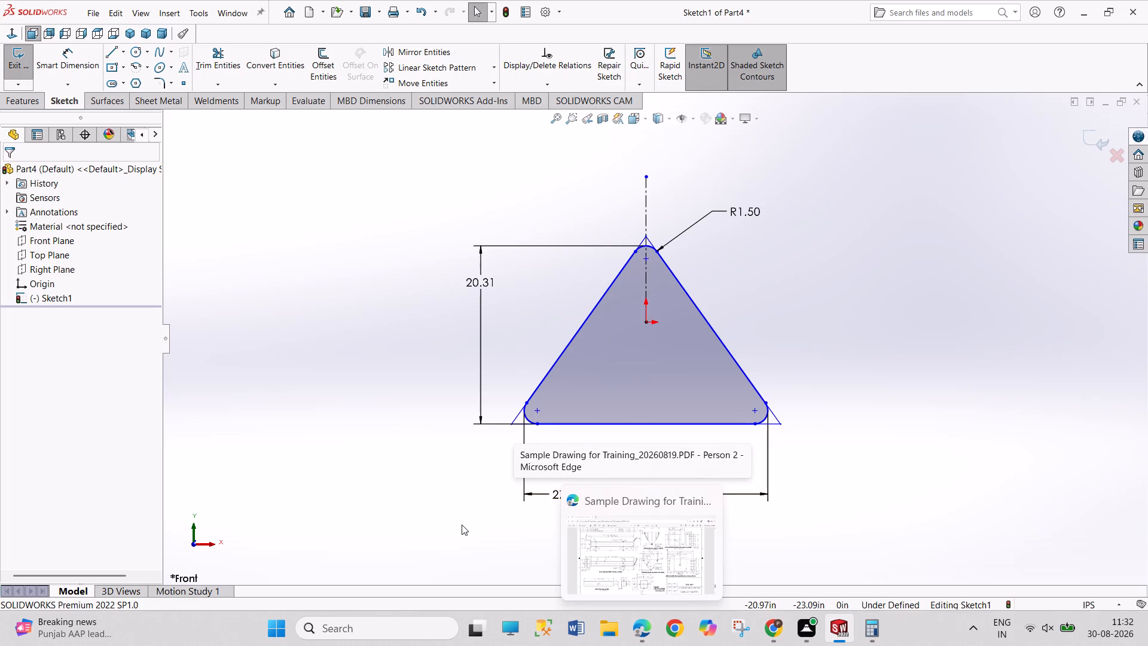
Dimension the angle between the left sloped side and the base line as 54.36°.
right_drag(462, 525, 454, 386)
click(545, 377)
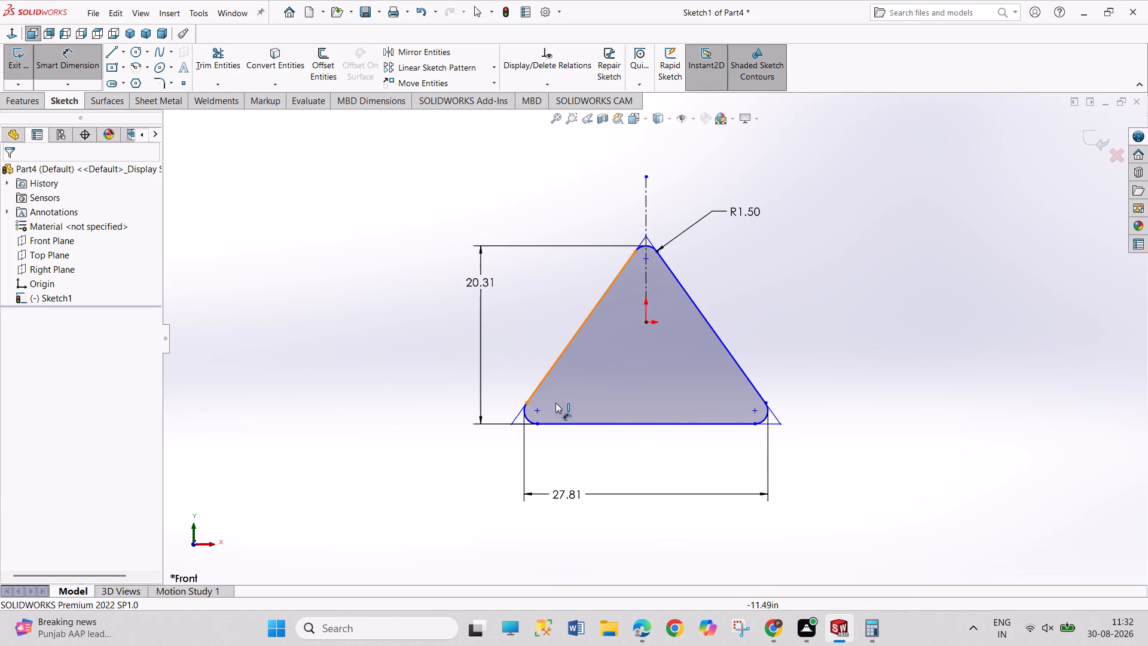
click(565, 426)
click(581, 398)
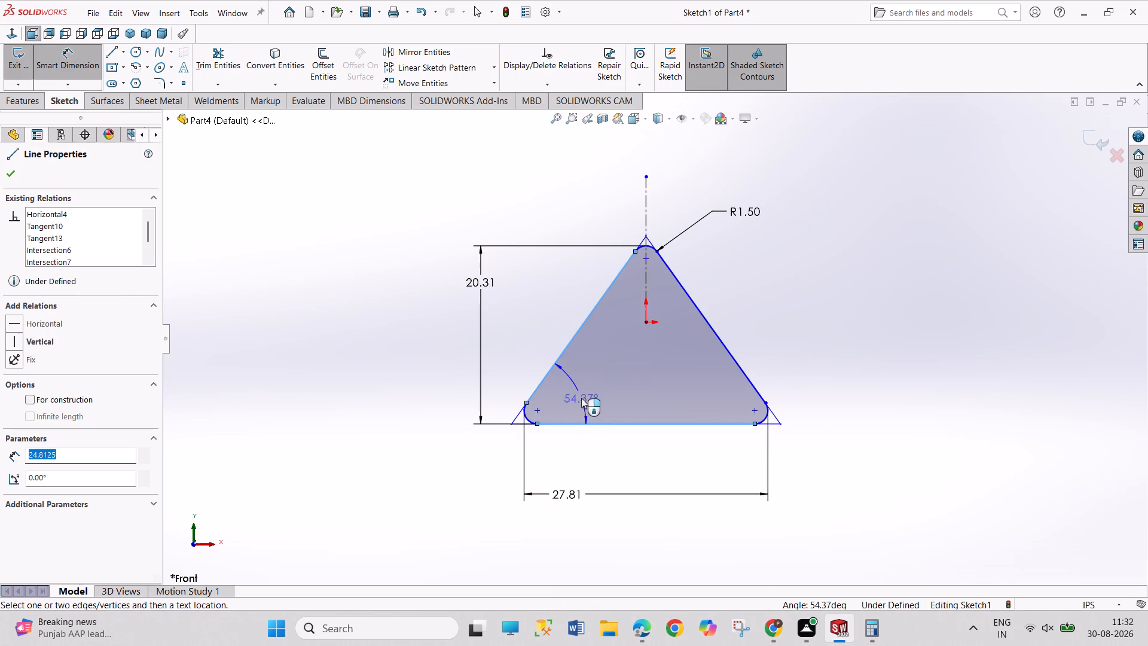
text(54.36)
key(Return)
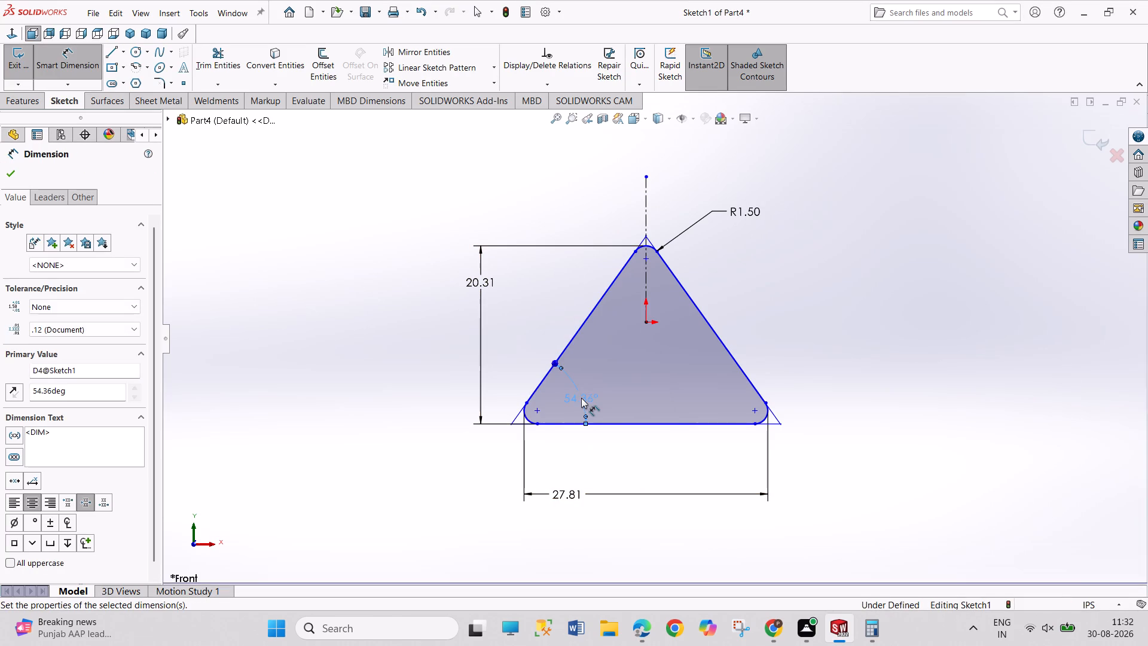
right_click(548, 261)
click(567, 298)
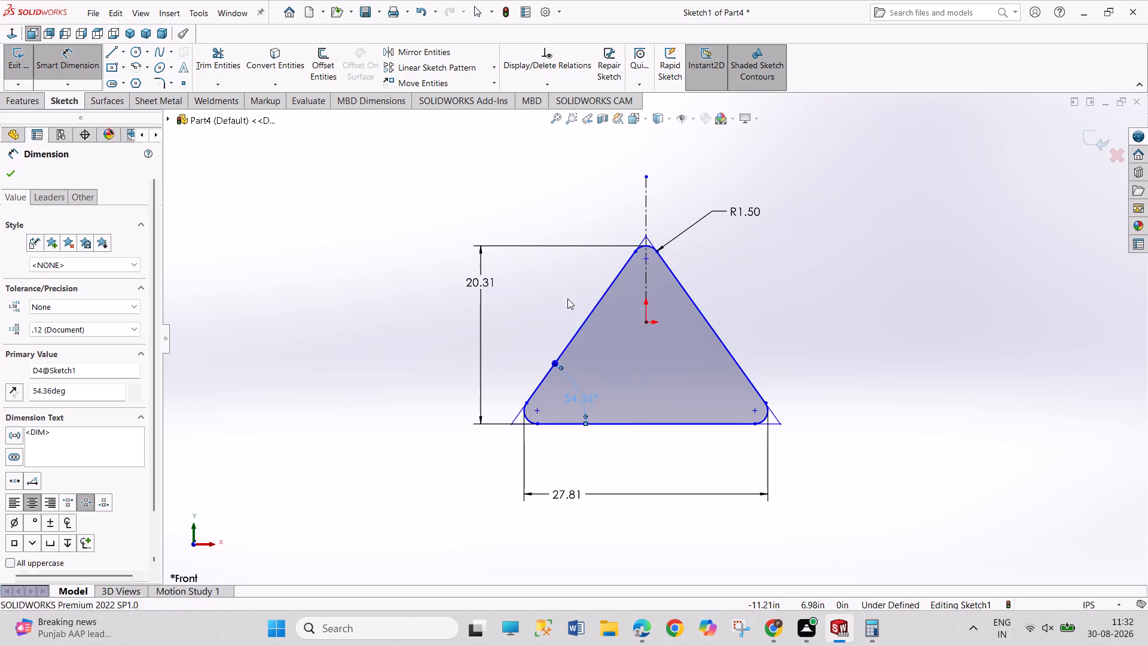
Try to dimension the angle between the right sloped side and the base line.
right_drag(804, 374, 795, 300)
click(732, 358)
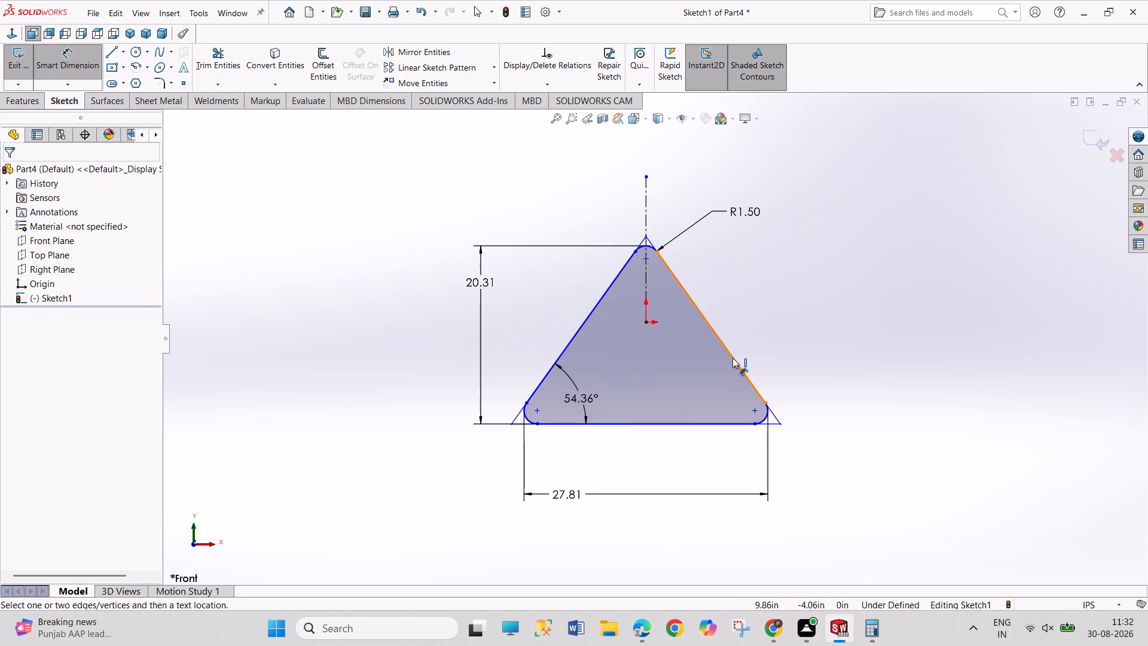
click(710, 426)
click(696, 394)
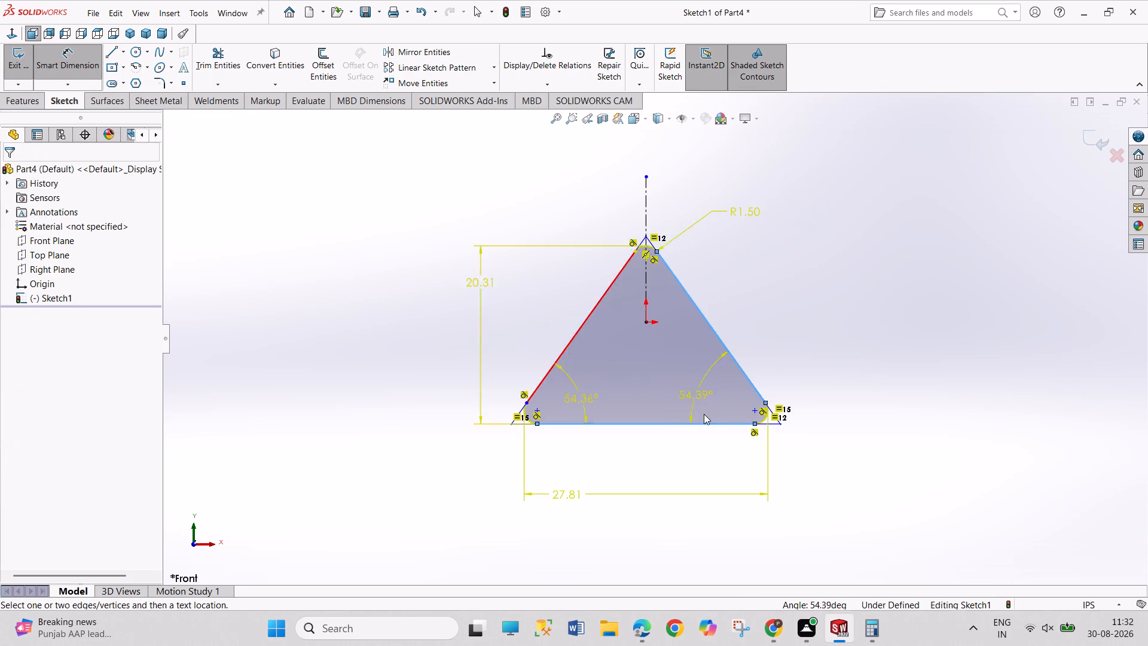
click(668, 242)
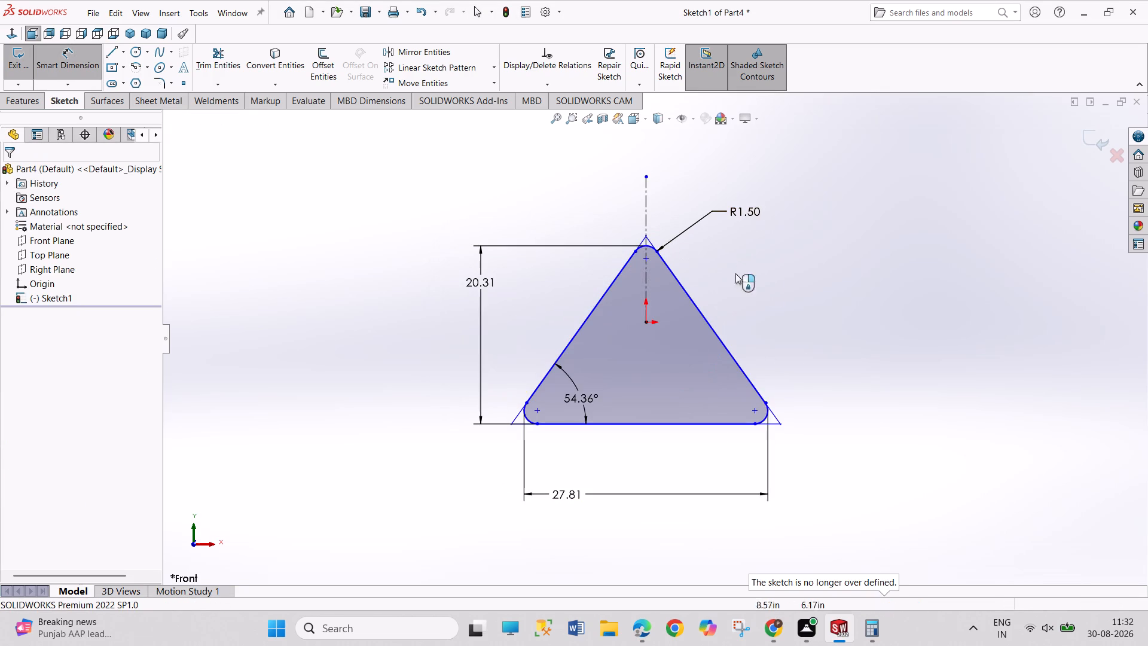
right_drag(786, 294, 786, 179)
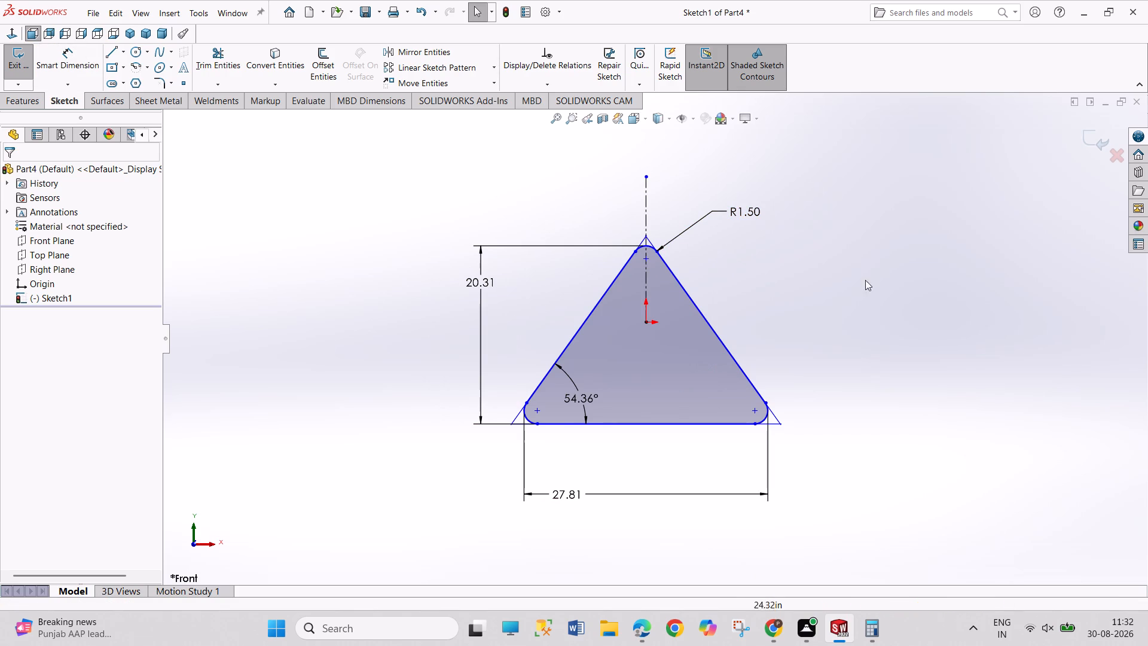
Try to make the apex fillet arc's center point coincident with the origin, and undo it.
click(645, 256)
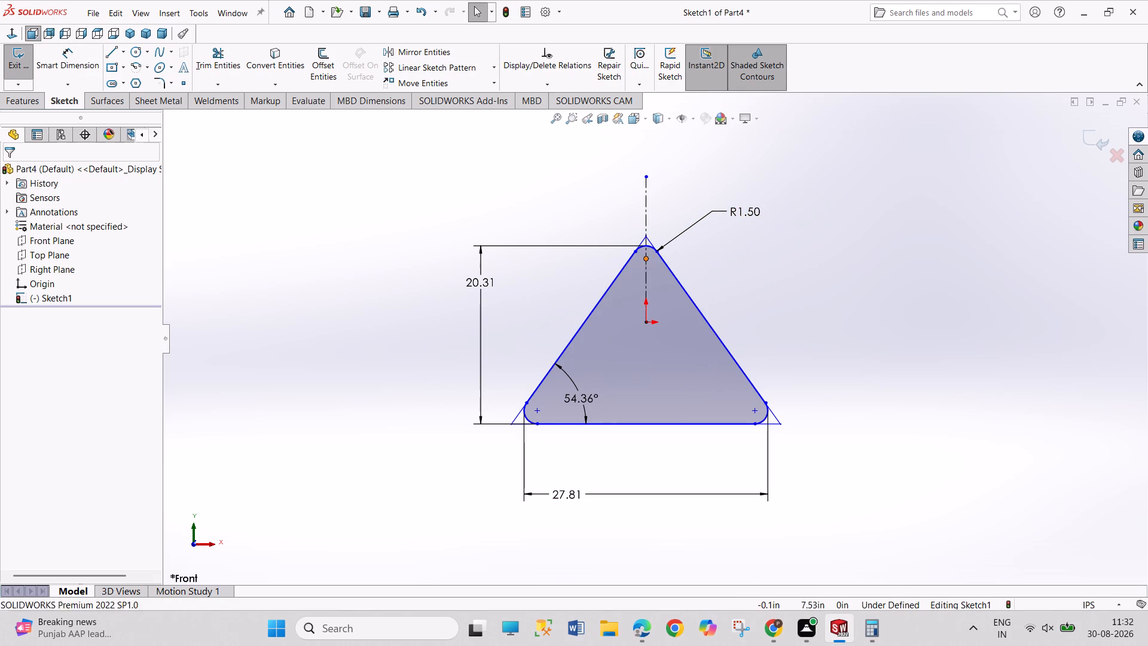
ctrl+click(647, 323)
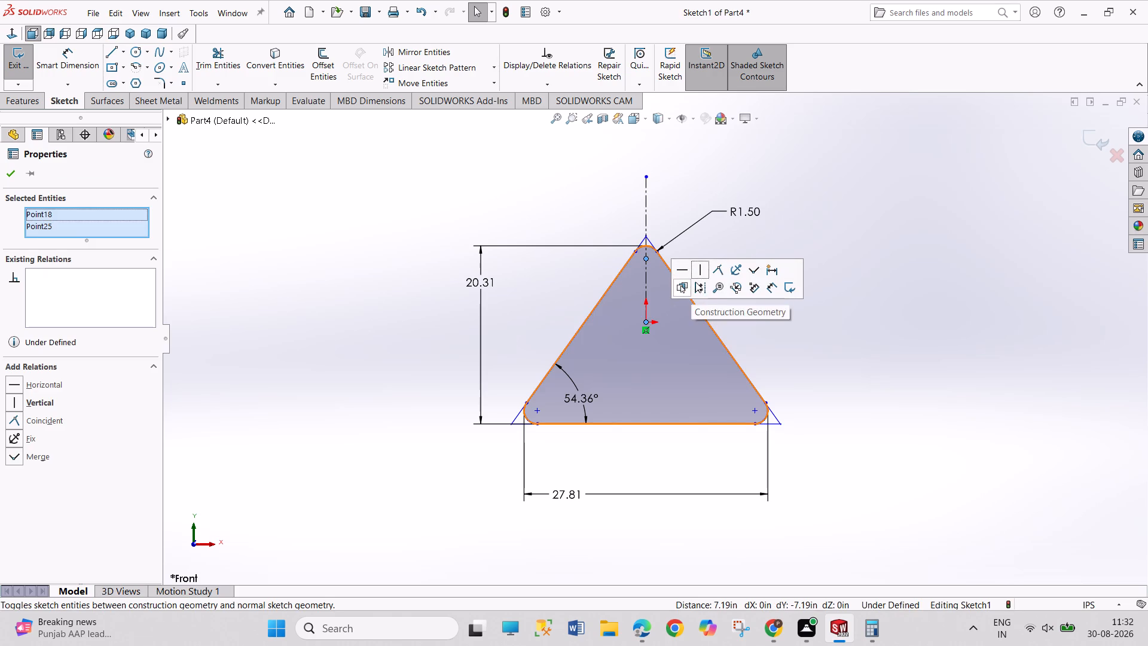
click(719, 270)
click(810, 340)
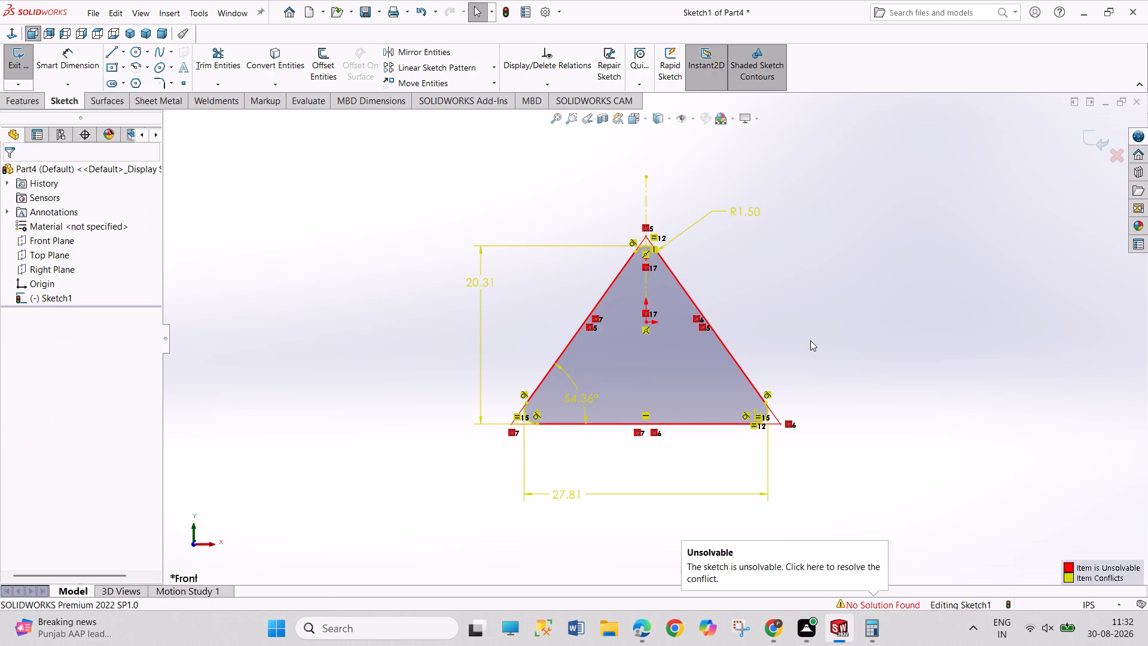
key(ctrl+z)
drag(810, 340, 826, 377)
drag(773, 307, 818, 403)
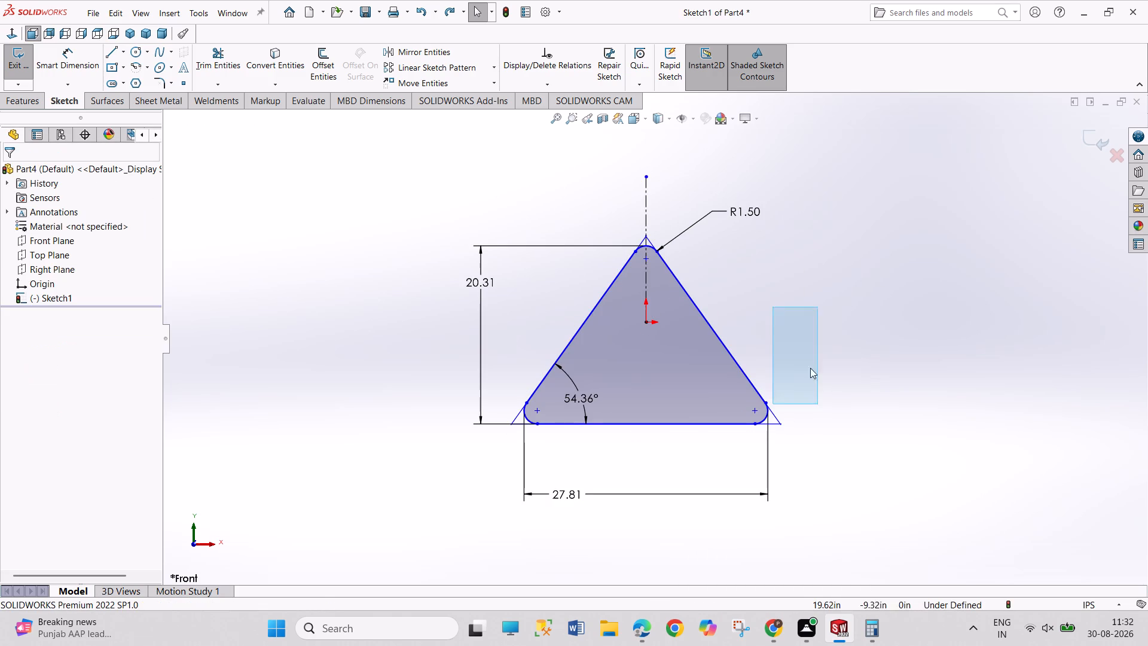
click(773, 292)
Make the triangle's base line coincident with the origin.
drag(674, 425, 677, 418)
ctrl+click(643, 325)
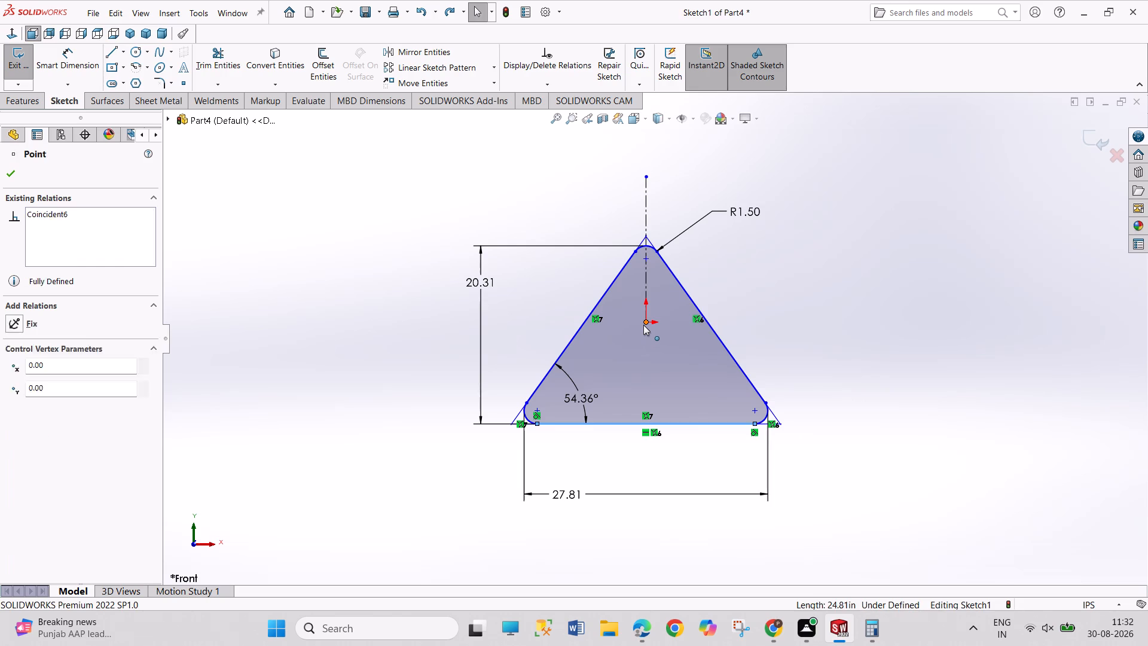
click(697, 270)
drag(836, 372, 843, 394)
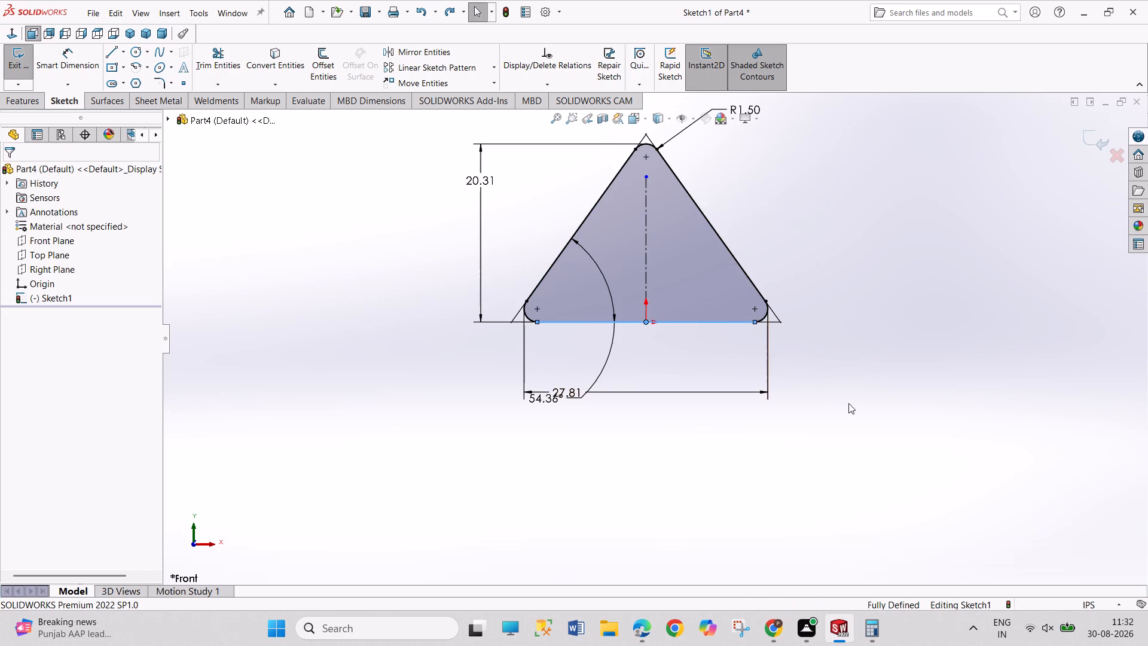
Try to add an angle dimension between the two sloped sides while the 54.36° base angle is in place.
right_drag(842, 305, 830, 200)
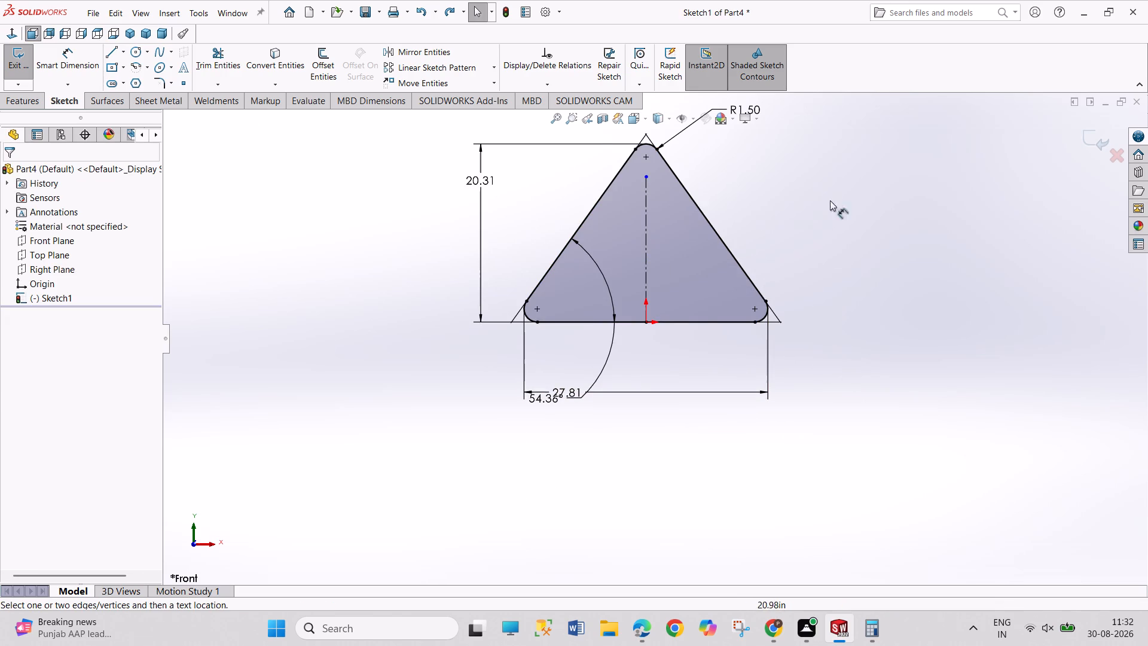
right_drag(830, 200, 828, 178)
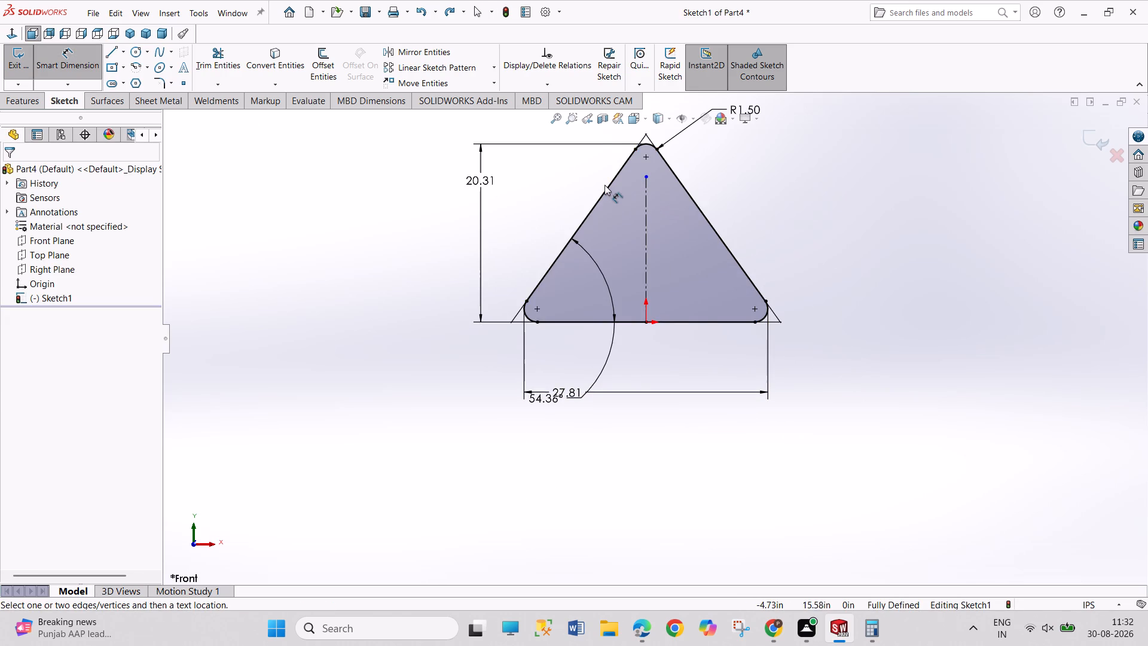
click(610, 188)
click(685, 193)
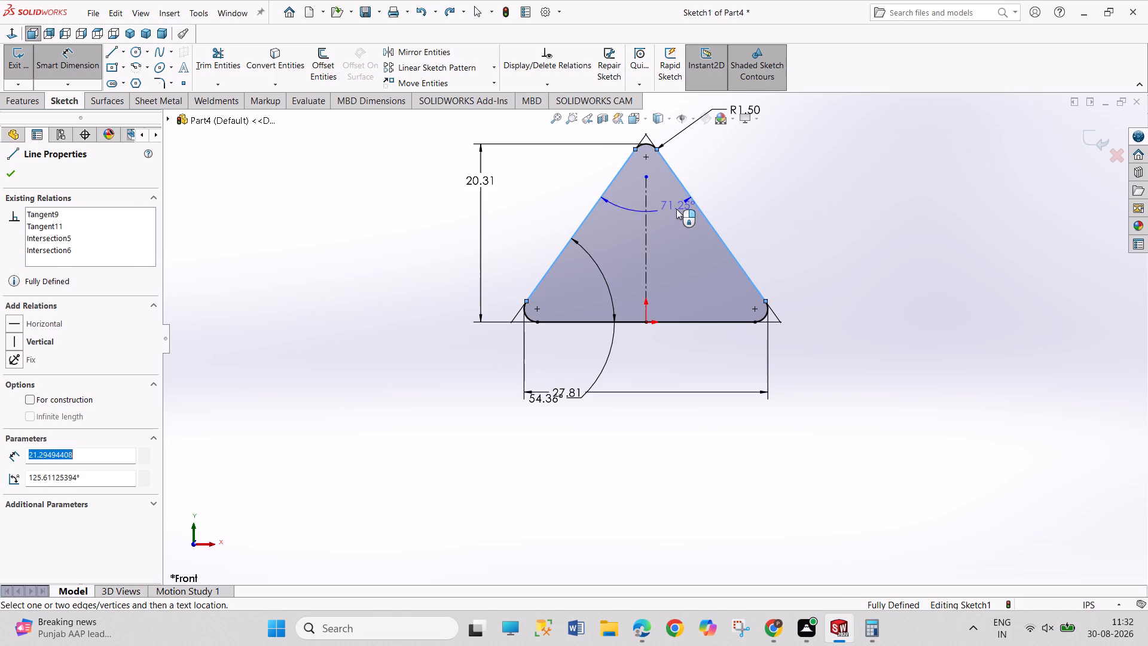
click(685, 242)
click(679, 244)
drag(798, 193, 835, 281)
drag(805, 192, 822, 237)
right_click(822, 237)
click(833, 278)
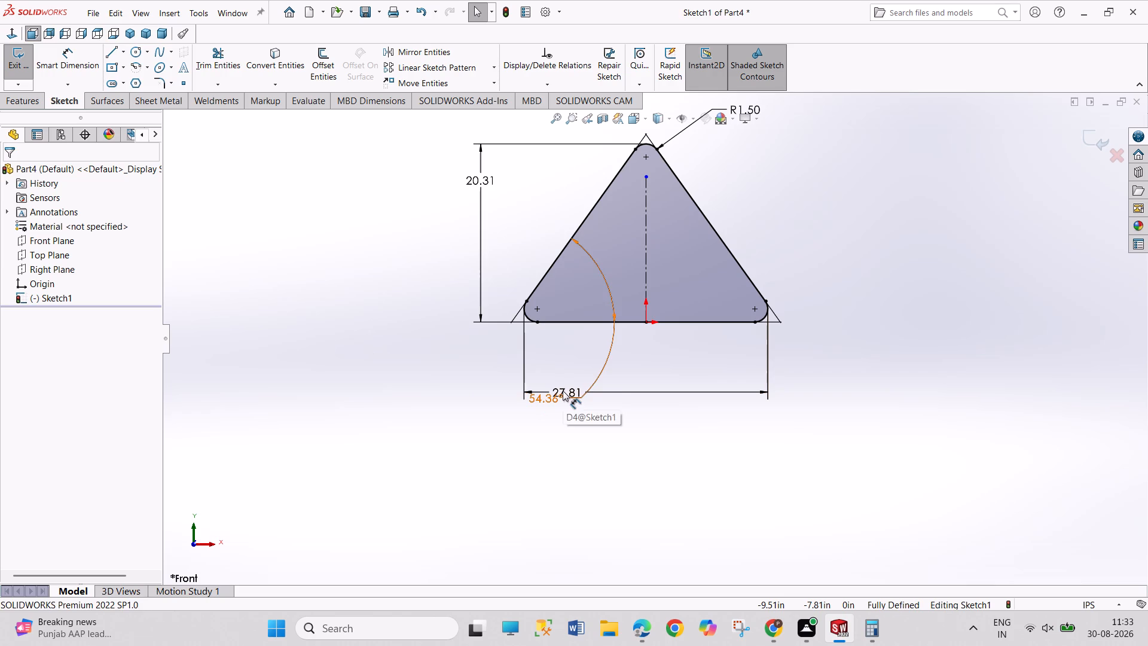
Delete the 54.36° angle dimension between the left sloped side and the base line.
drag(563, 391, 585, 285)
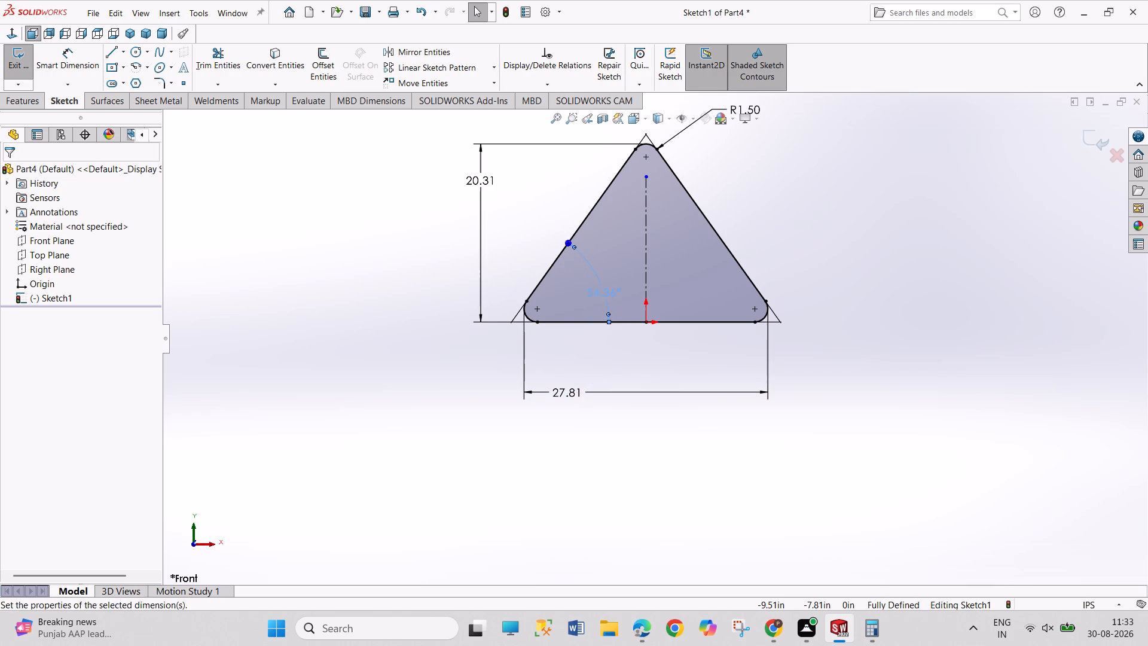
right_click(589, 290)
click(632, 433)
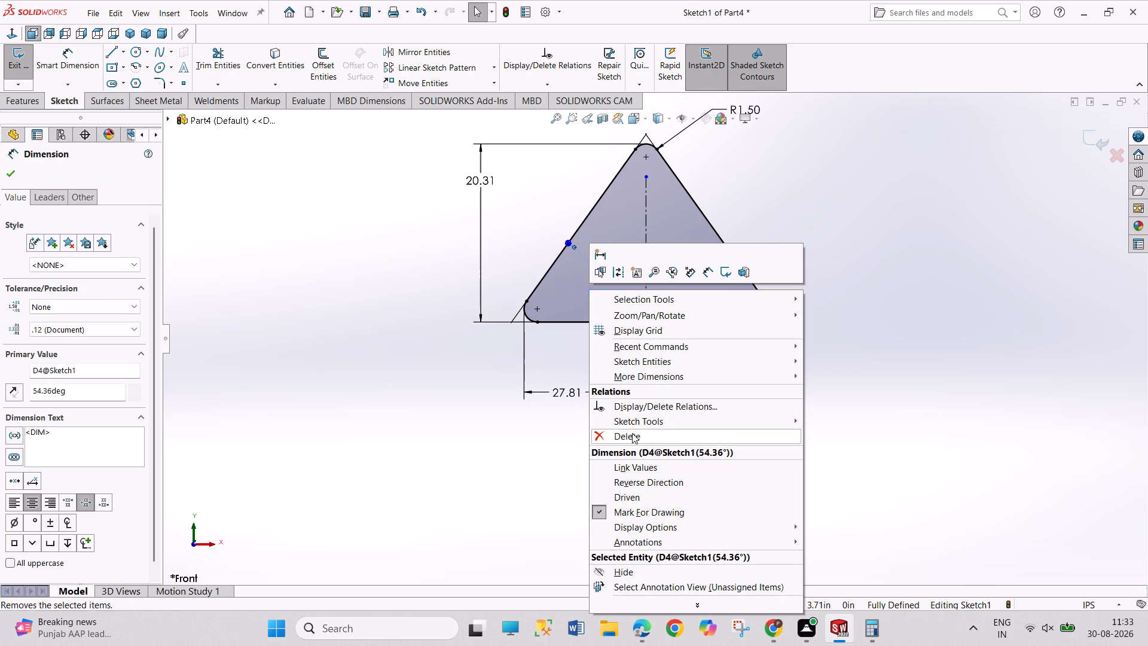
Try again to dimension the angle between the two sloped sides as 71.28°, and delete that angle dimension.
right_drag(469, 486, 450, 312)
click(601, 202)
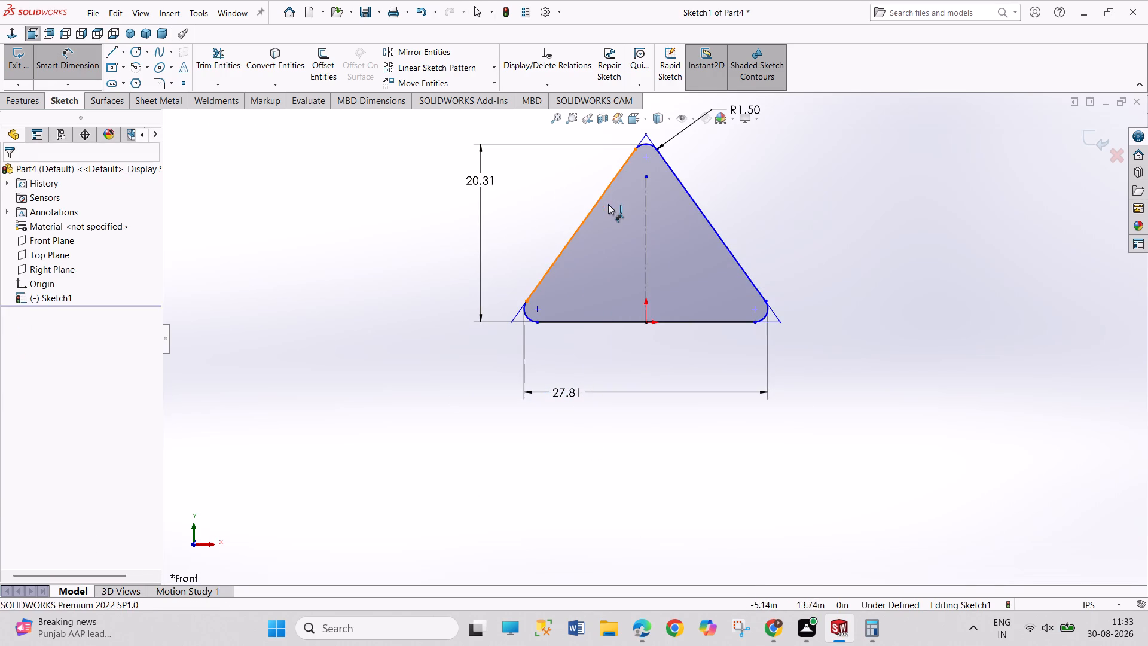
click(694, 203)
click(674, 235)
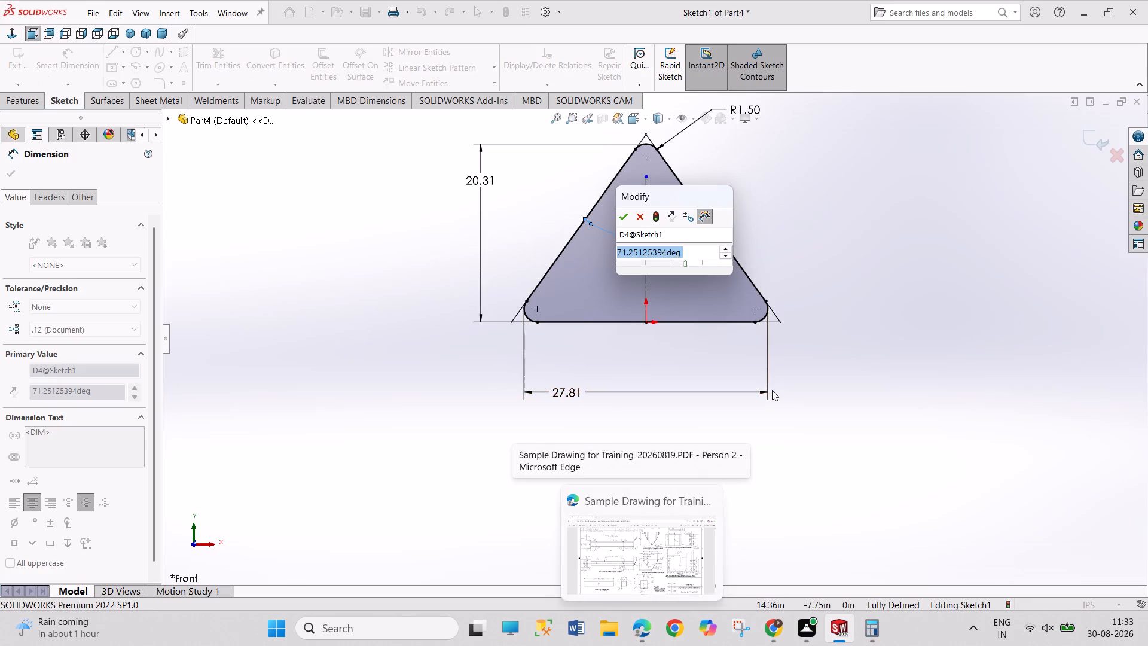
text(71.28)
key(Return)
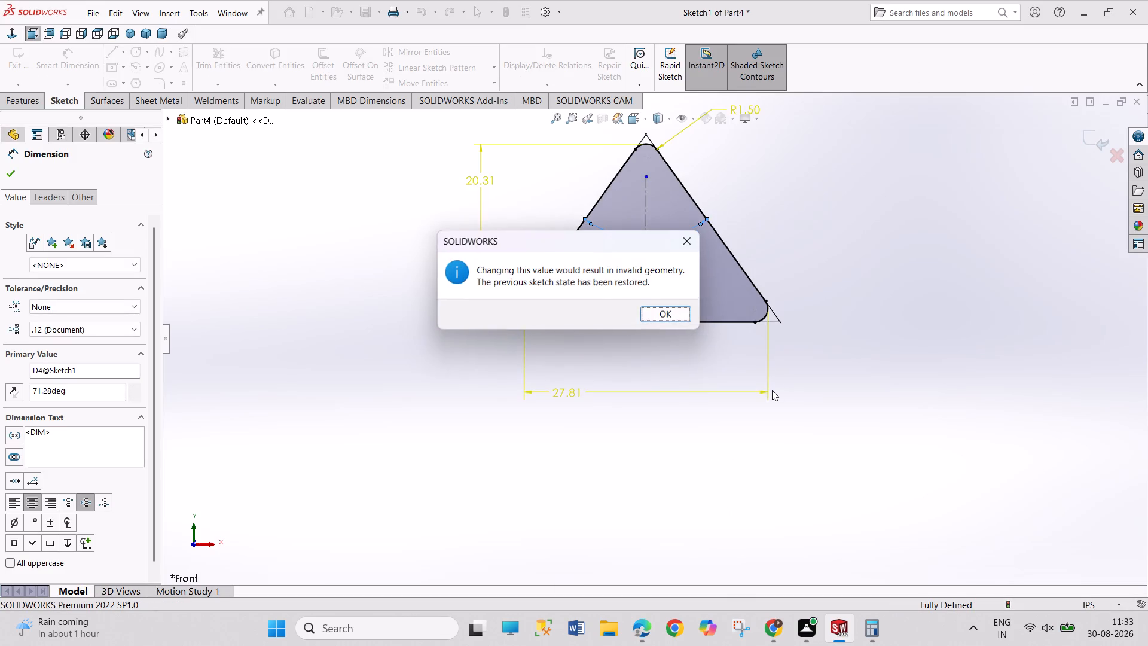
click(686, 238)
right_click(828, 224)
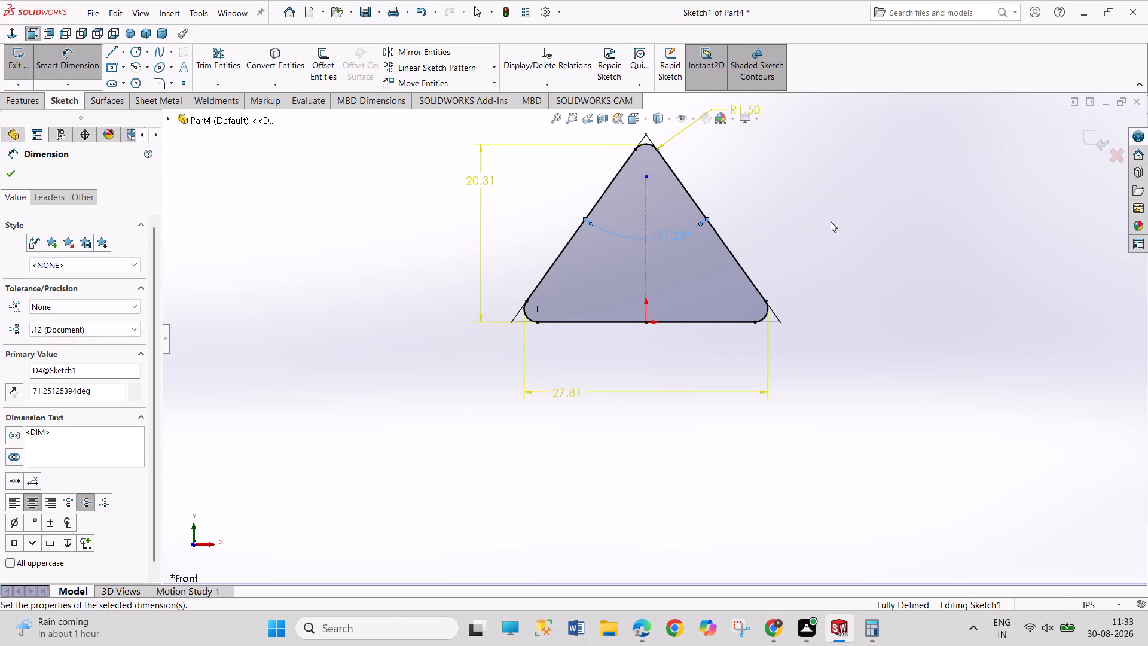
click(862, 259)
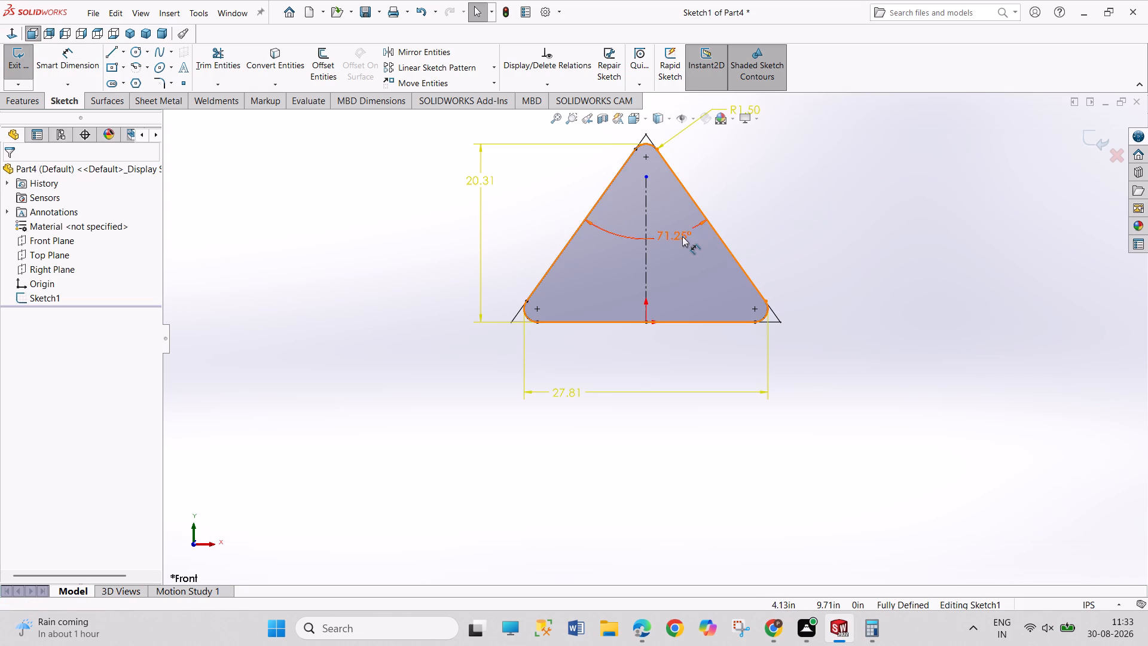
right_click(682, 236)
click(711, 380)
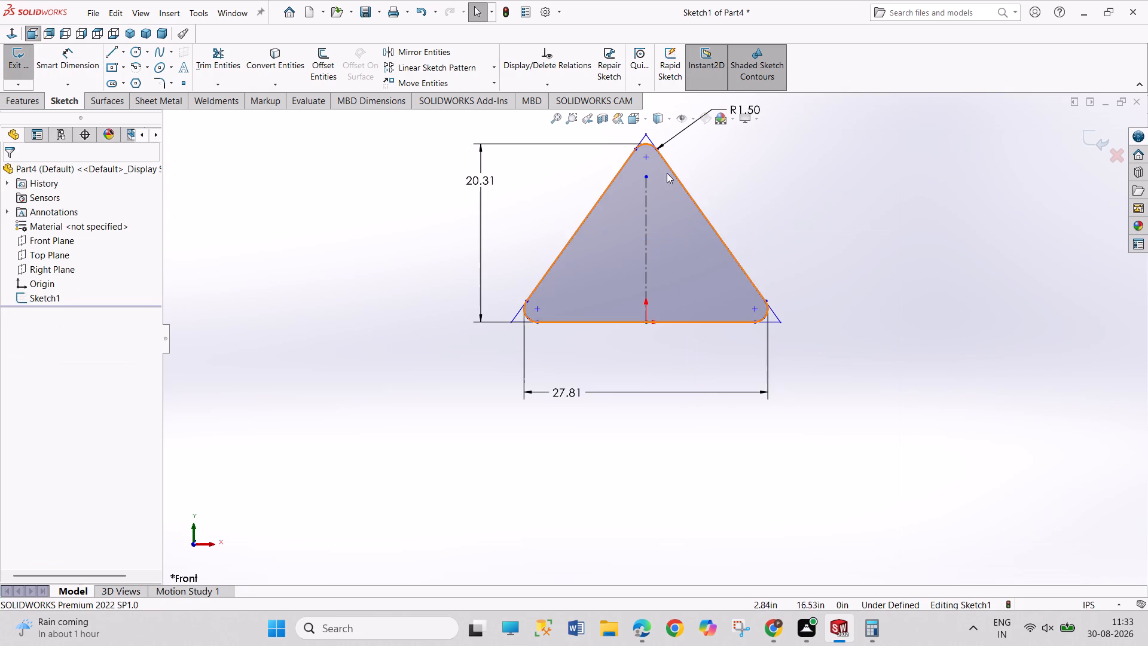
Delete the midpoint relation on the triangle's rounded apex arc.
click(651, 142)
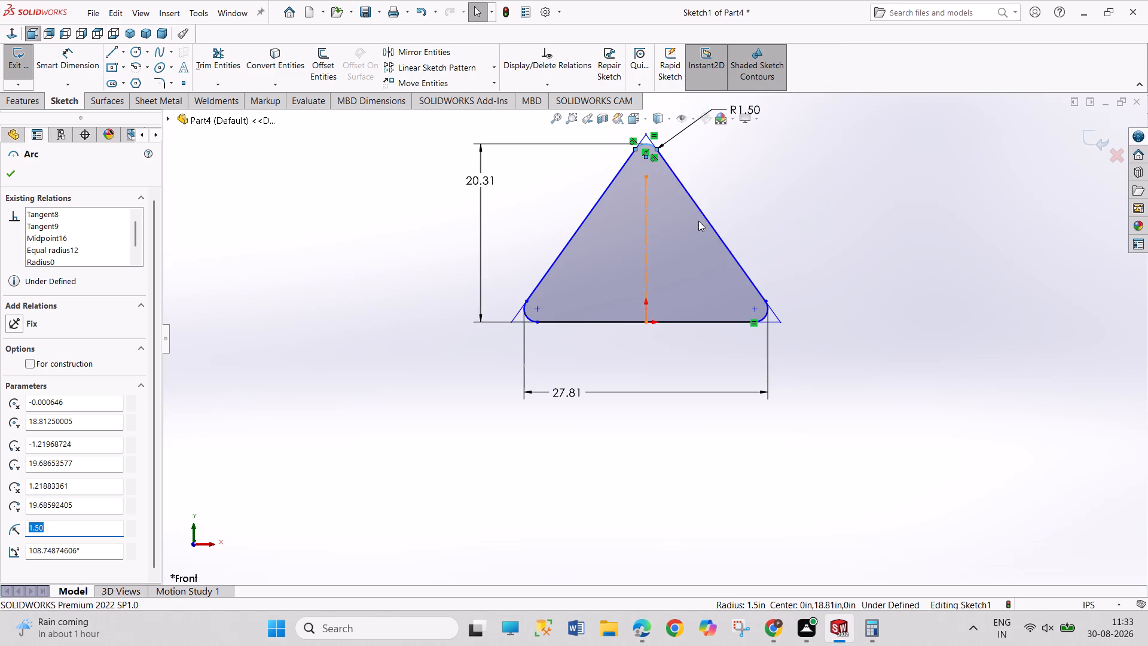
right_click(646, 151)
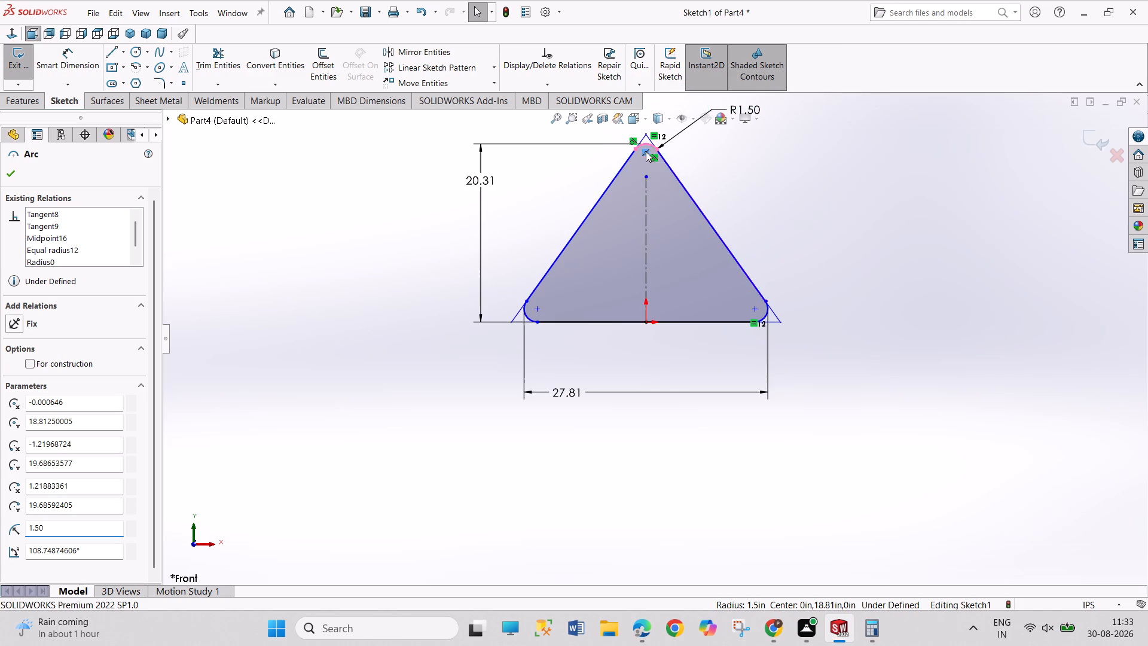
click(665, 306)
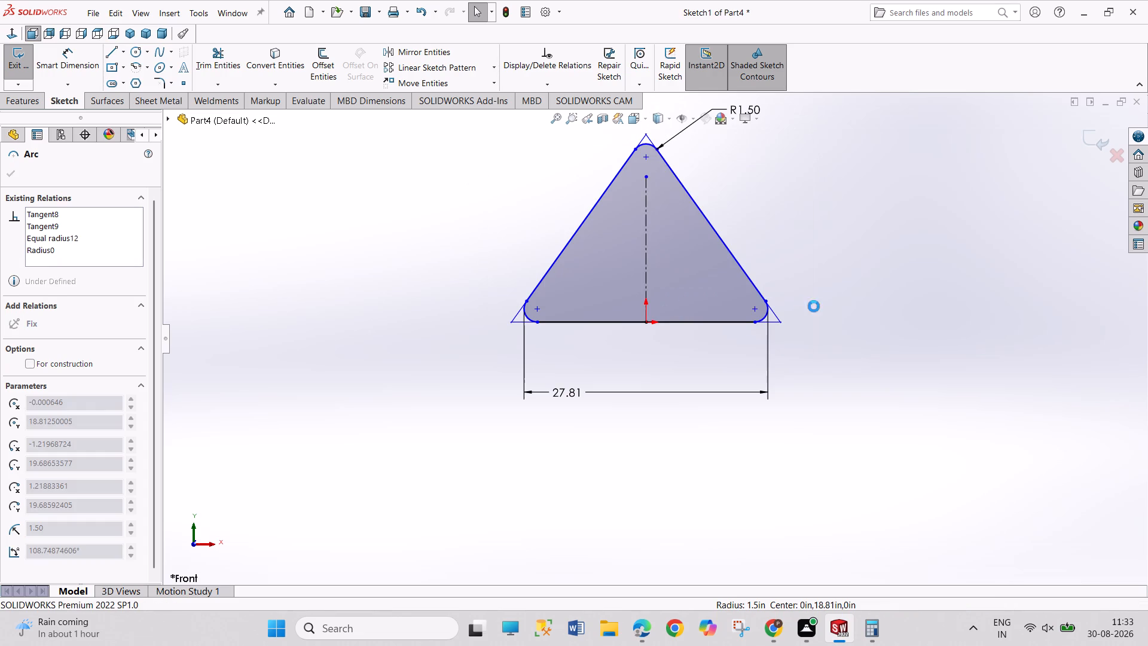
Dimension the angle between the two sloped sides of the triangle as 71.28°.
right_drag(818, 305, 811, 205)
click(592, 205)
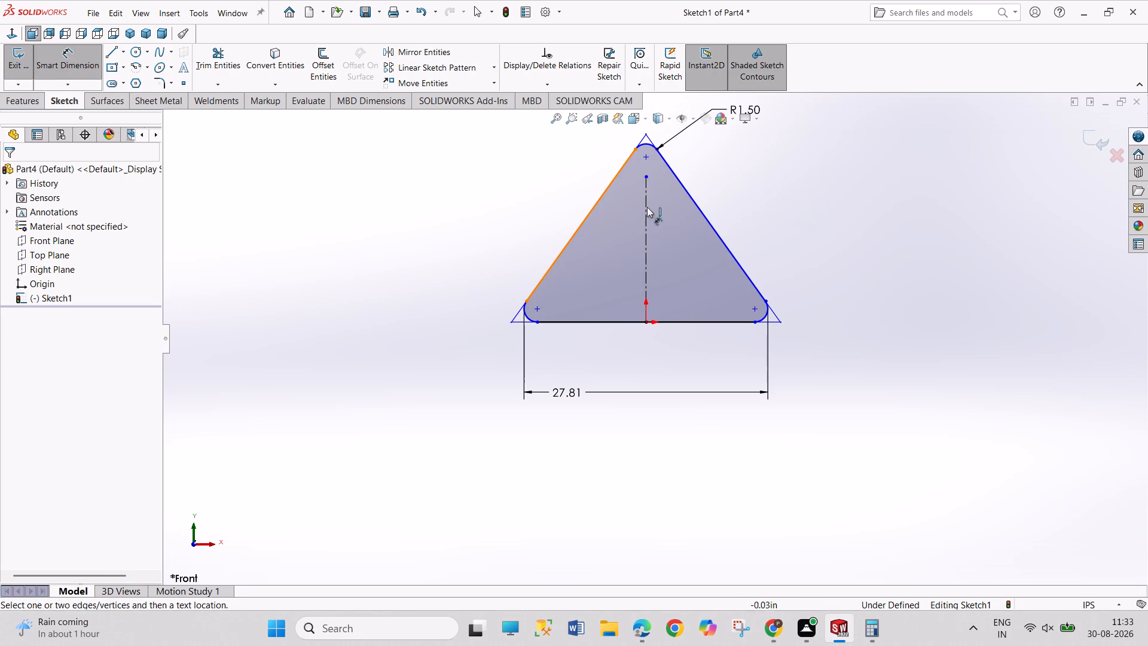
click(698, 209)
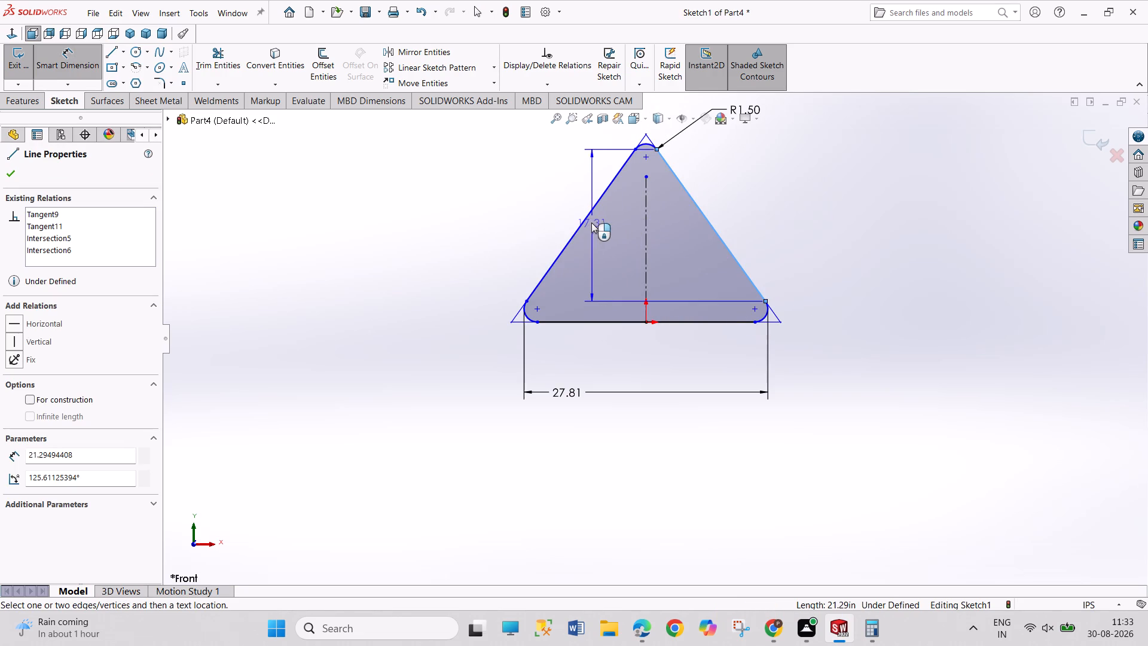
click(584, 219)
click(613, 243)
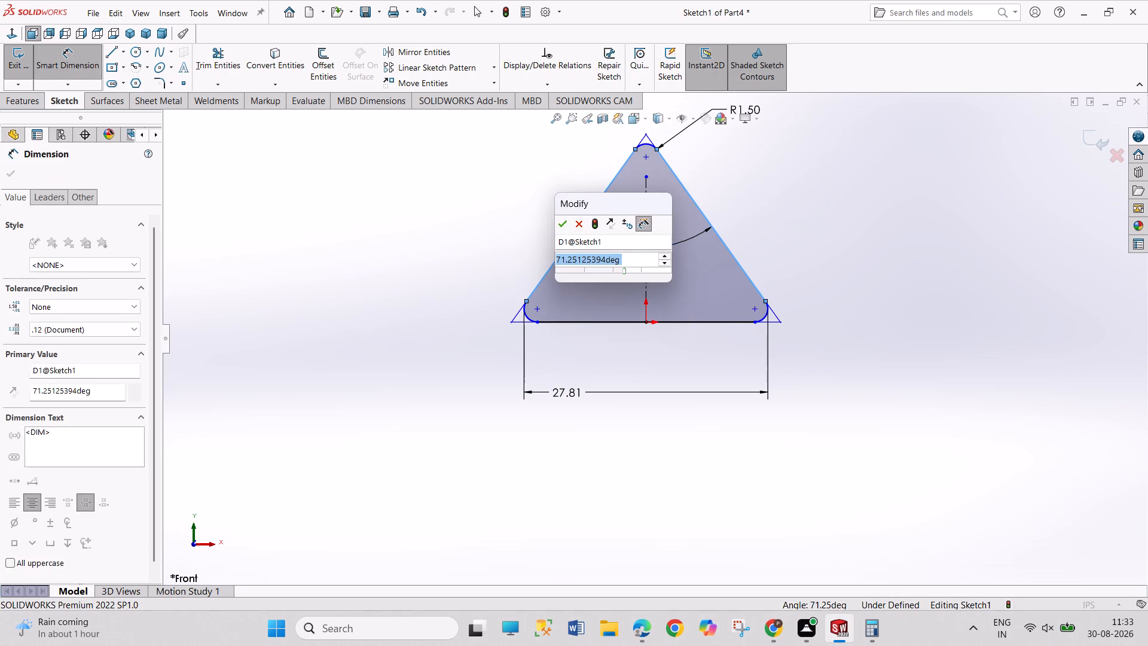
text(71.28)
key(Return)
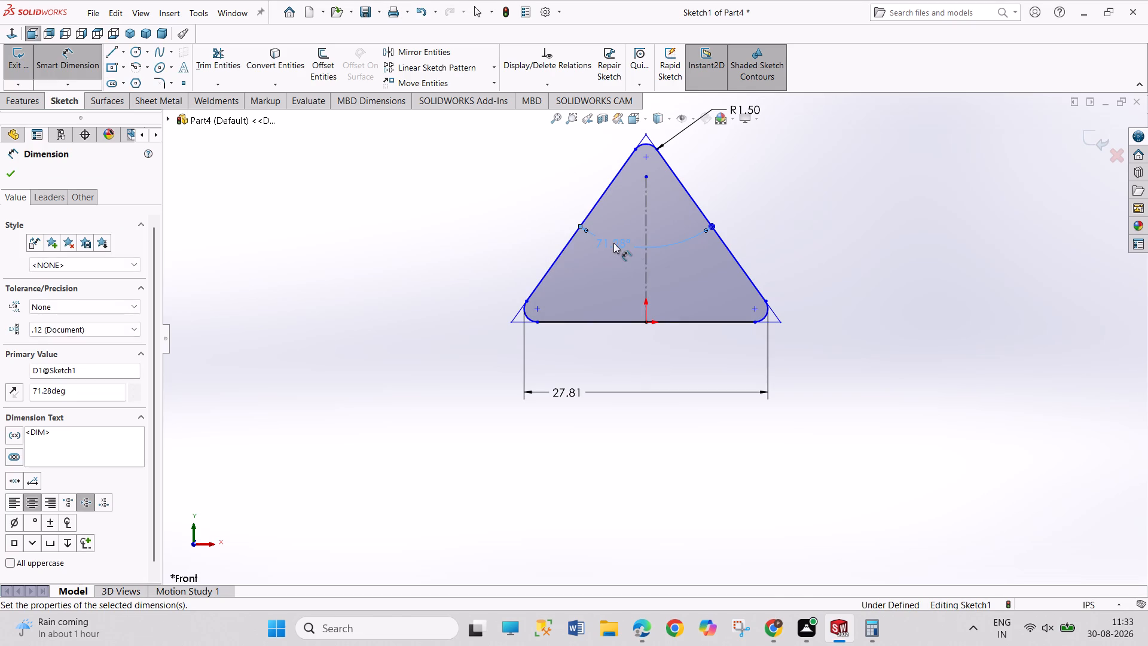
right_click(853, 248)
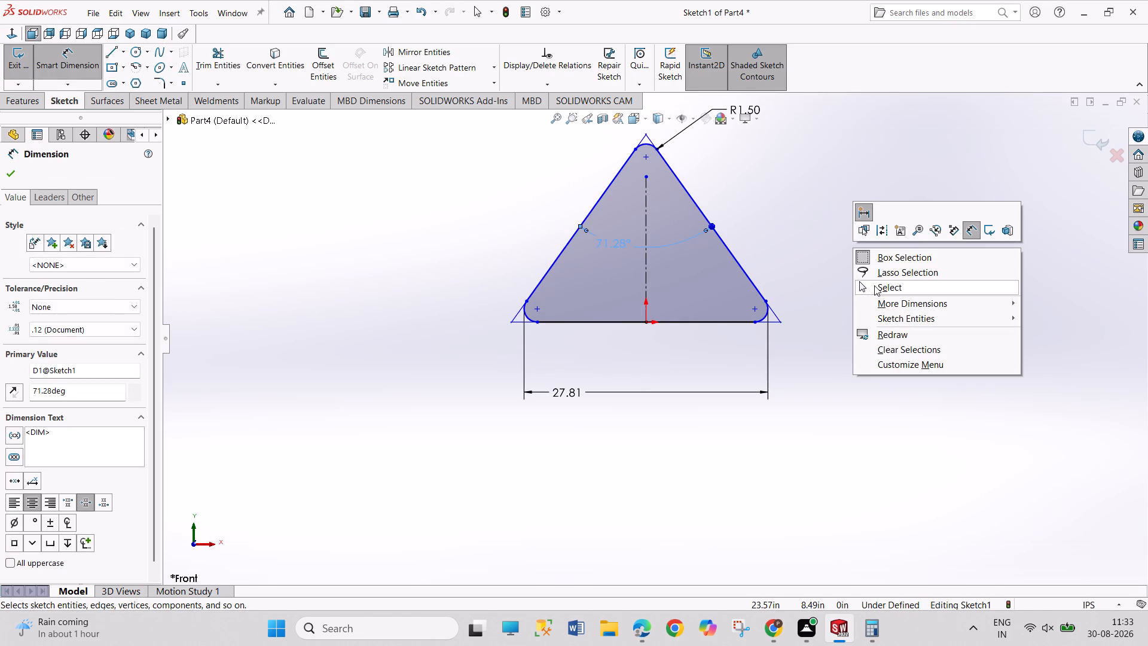
click(874, 285)
drag(828, 231, 872, 297)
drag(837, 246, 853, 298)
Dimension the angle between the left sloped side and the base line as 54.36°, and close the sketch.
right_drag(842, 312, 780, 184)
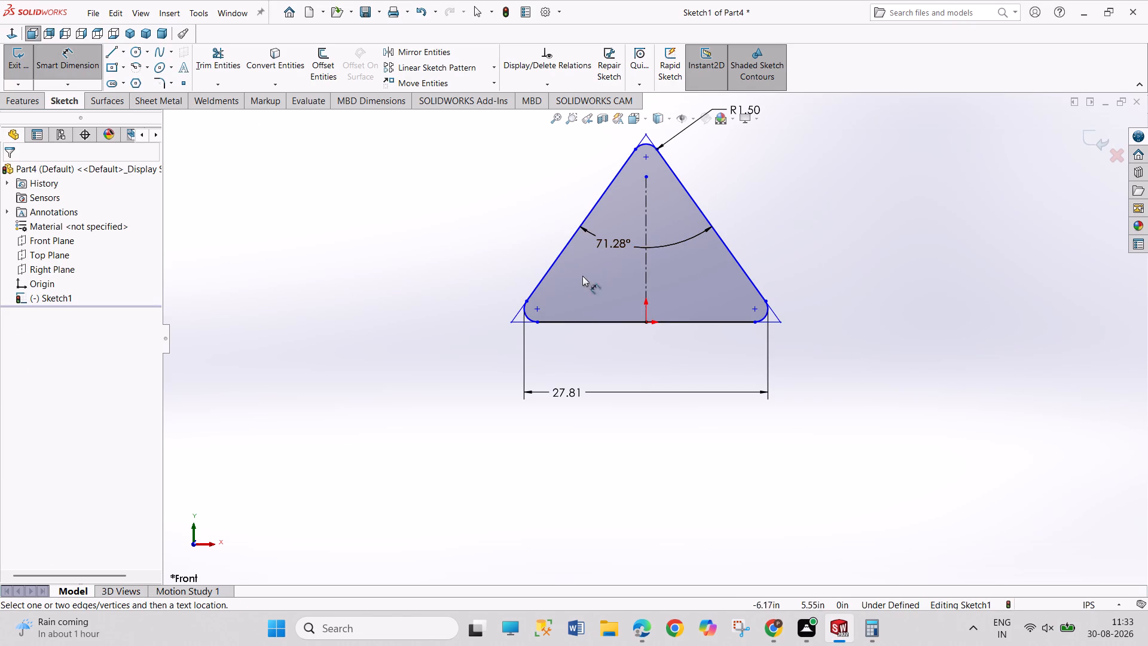
click(546, 272)
click(587, 324)
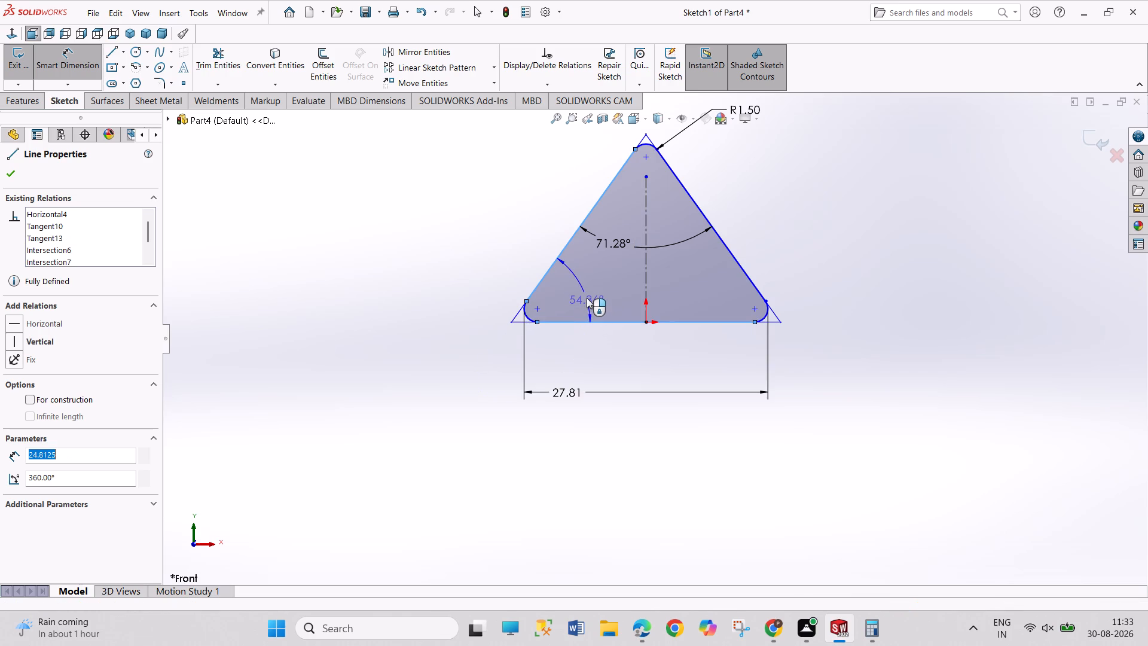
click(587, 298)
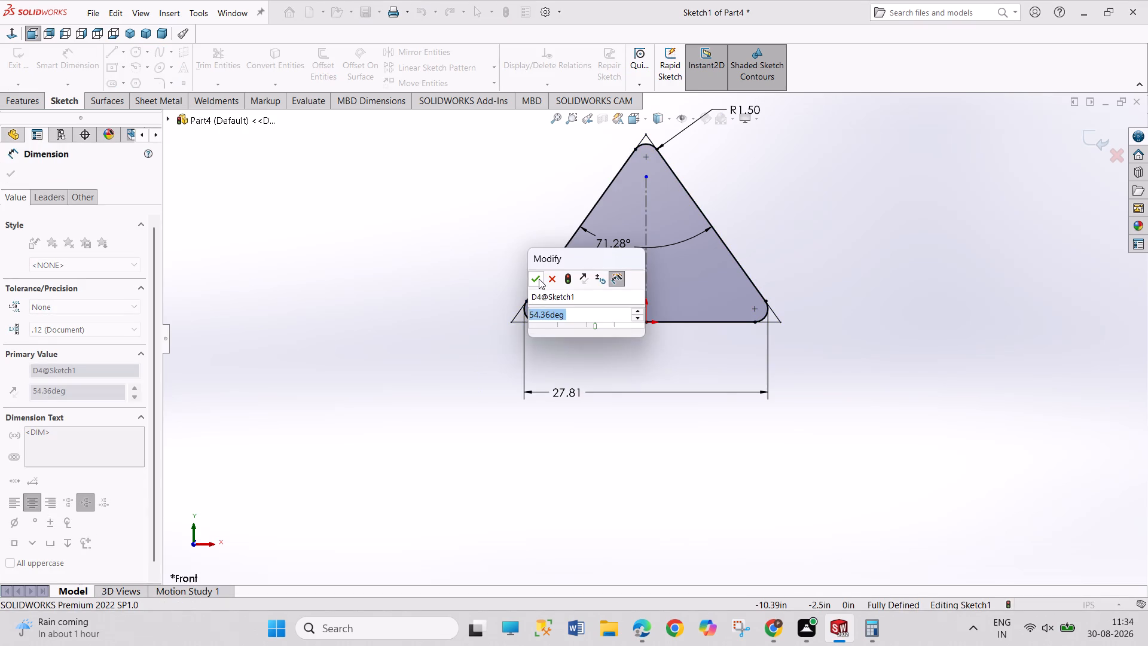
click(538, 278)
right_click(792, 249)
click(807, 281)
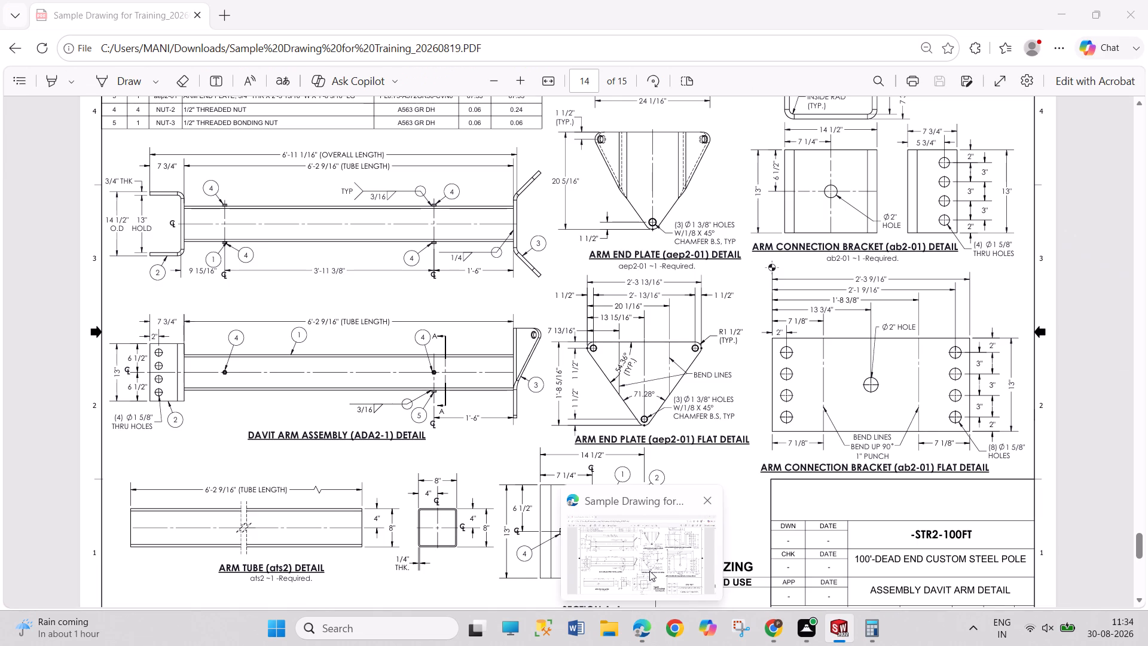
right_click(917, 327)
click(924, 369)
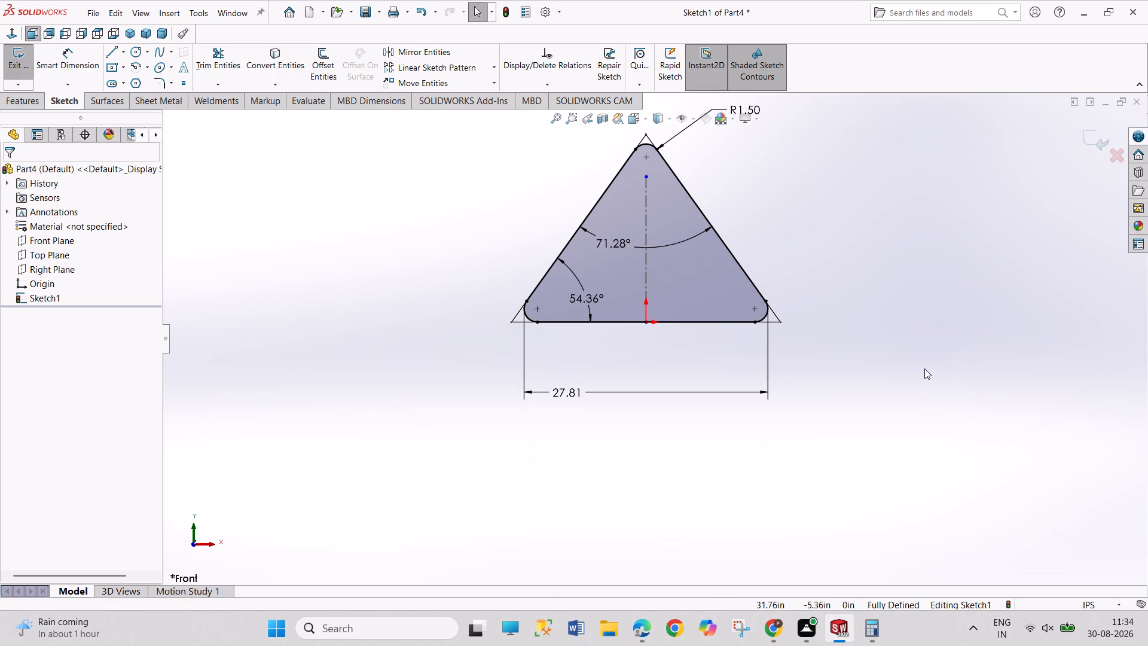
click(23, 61)
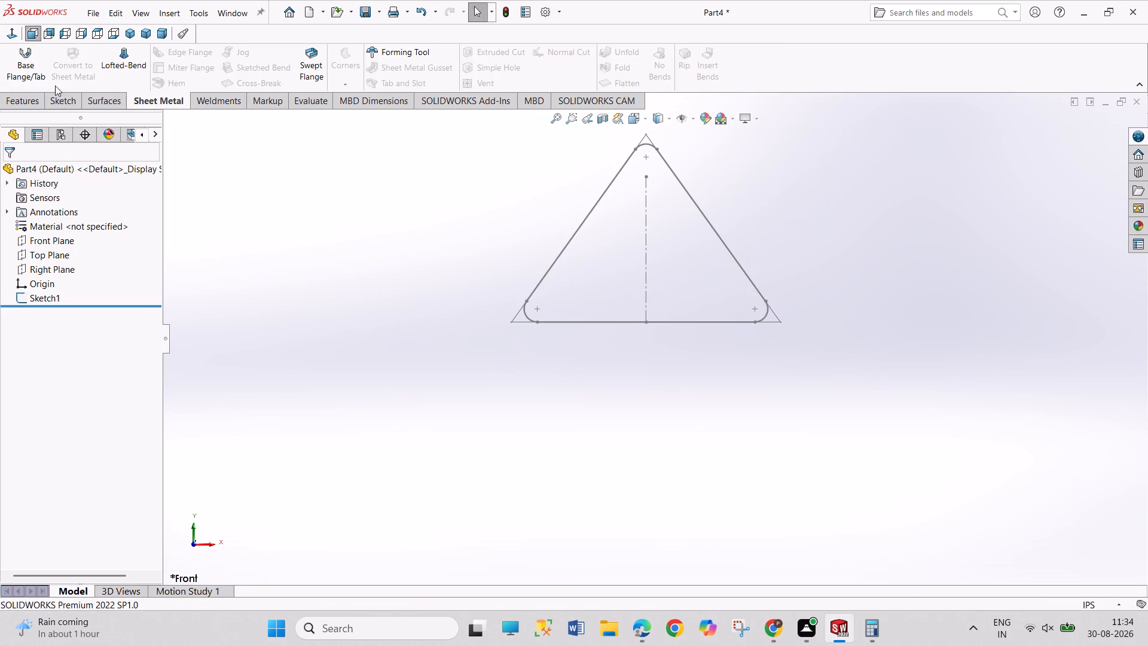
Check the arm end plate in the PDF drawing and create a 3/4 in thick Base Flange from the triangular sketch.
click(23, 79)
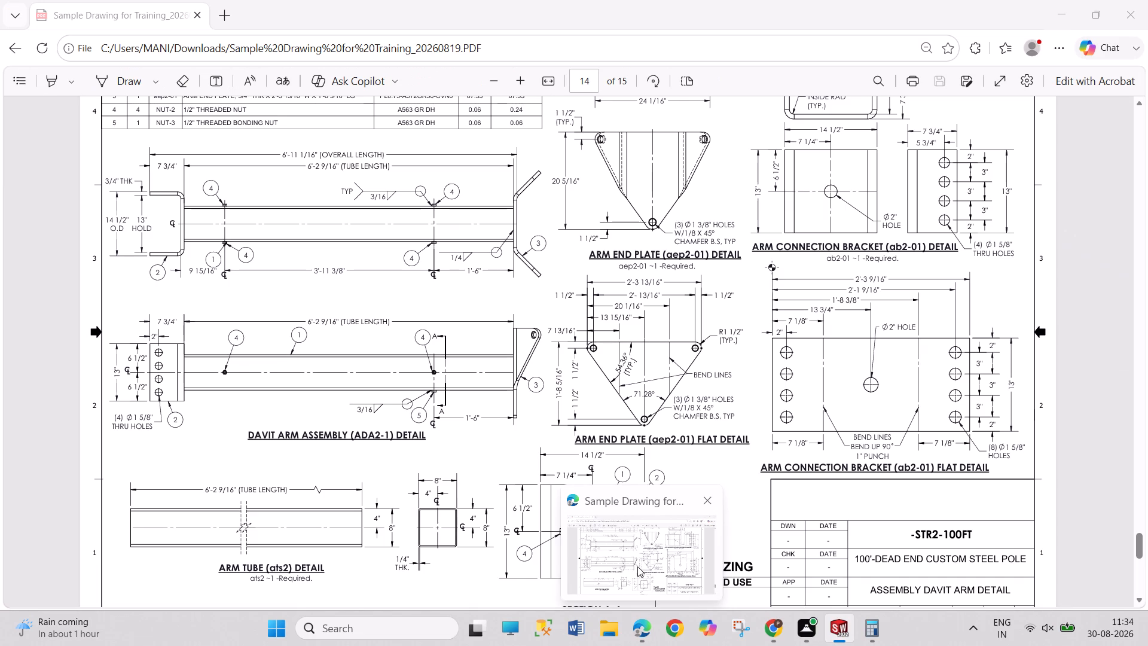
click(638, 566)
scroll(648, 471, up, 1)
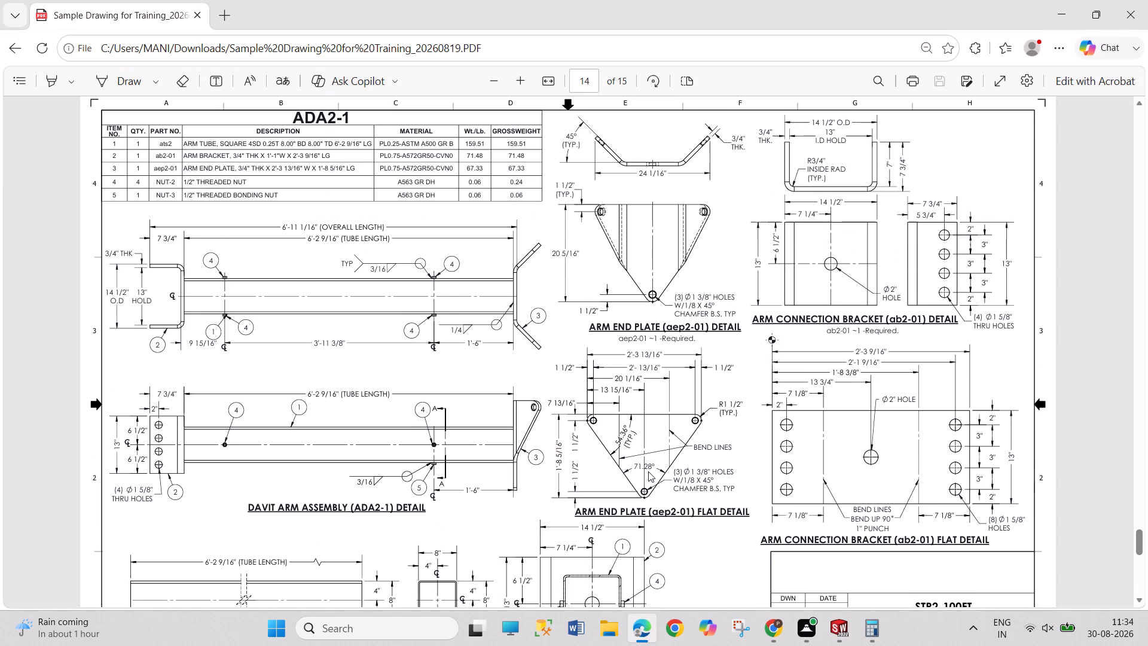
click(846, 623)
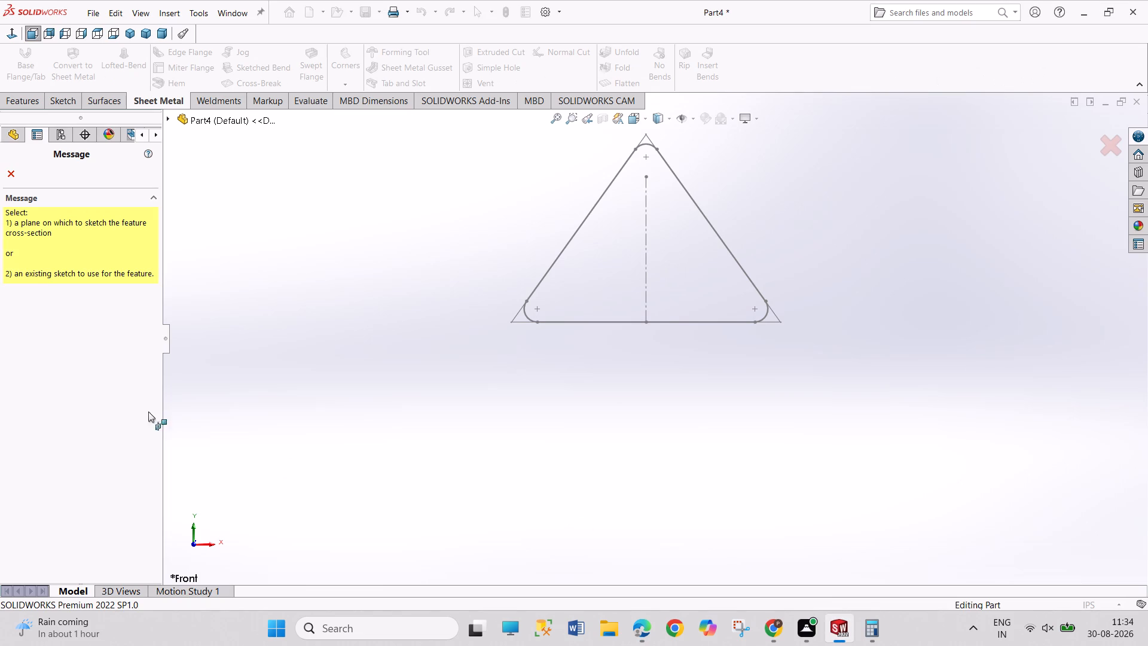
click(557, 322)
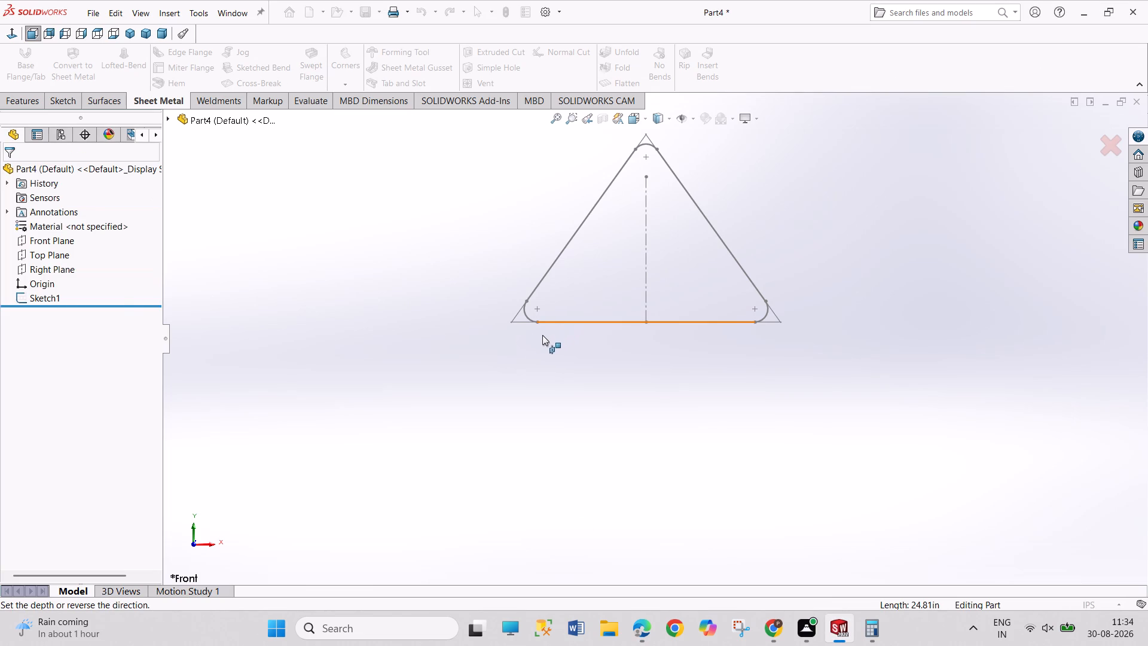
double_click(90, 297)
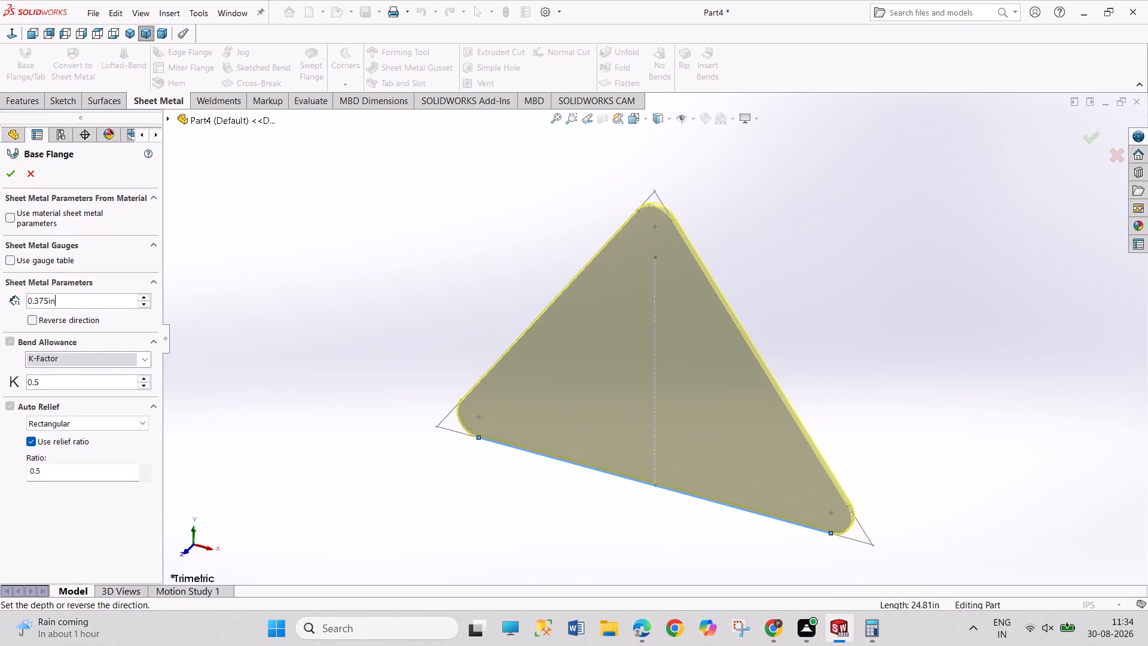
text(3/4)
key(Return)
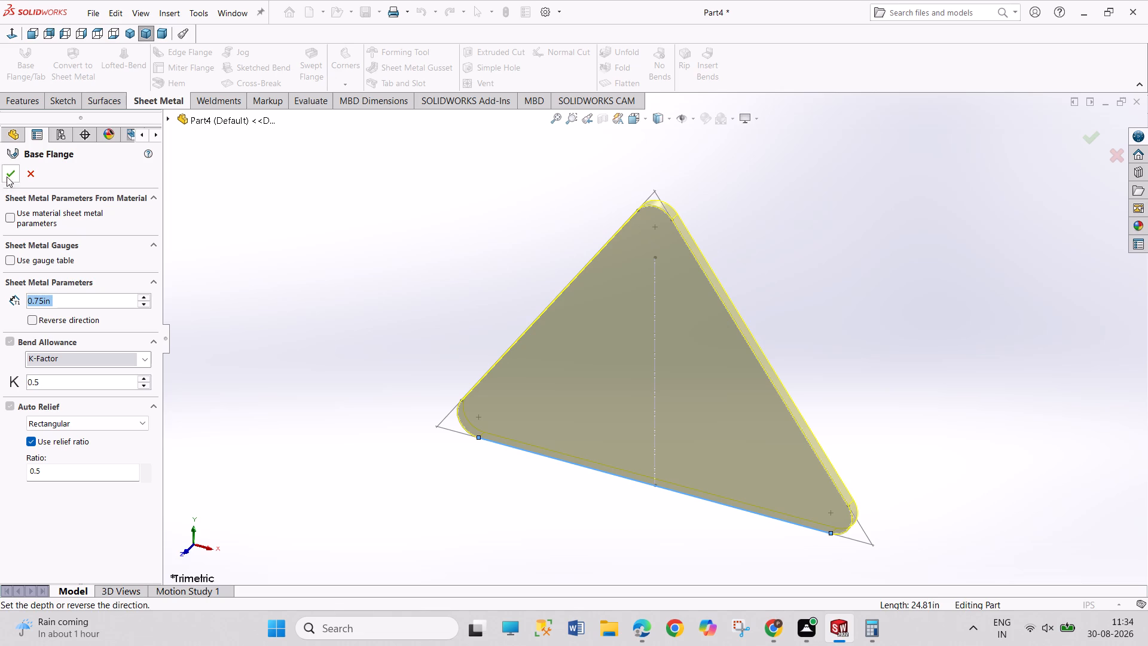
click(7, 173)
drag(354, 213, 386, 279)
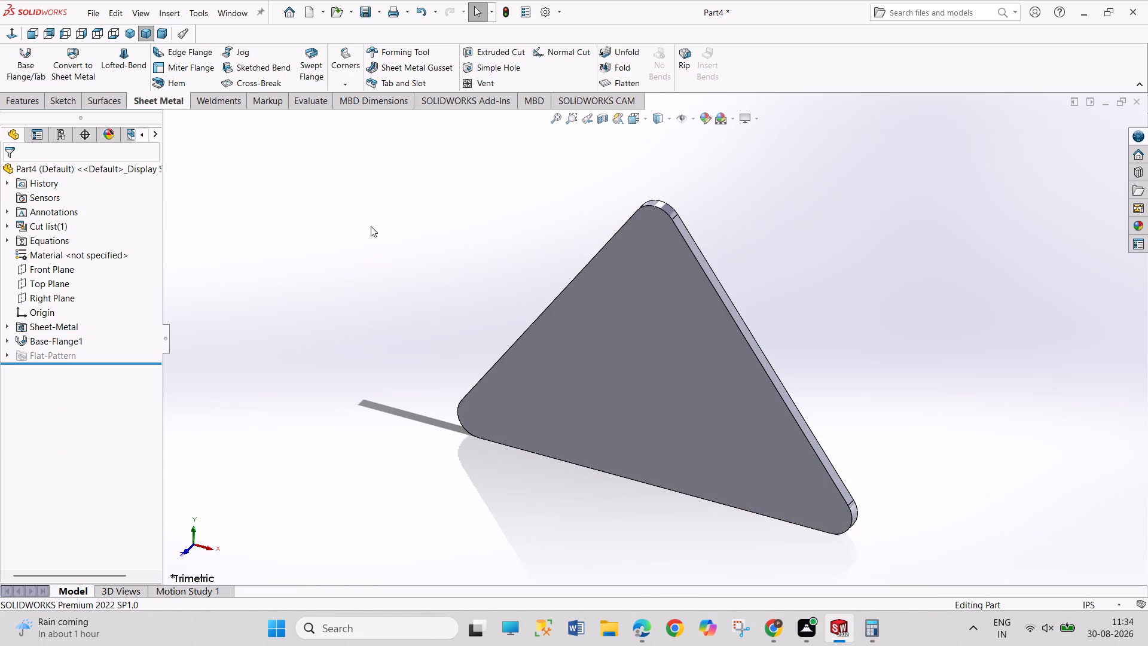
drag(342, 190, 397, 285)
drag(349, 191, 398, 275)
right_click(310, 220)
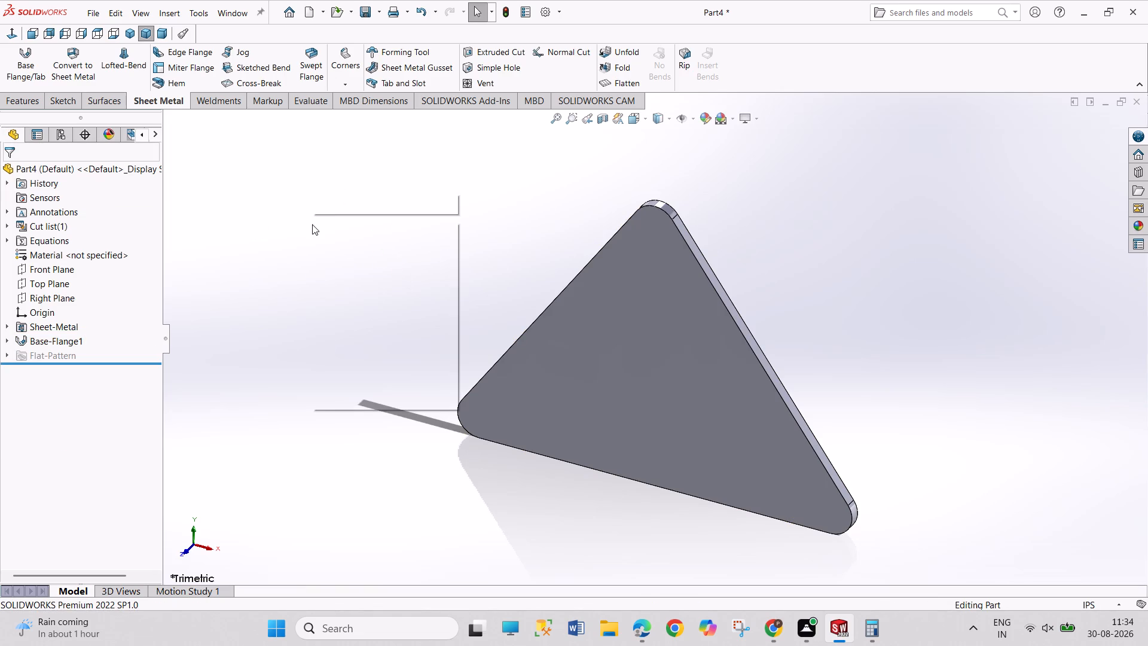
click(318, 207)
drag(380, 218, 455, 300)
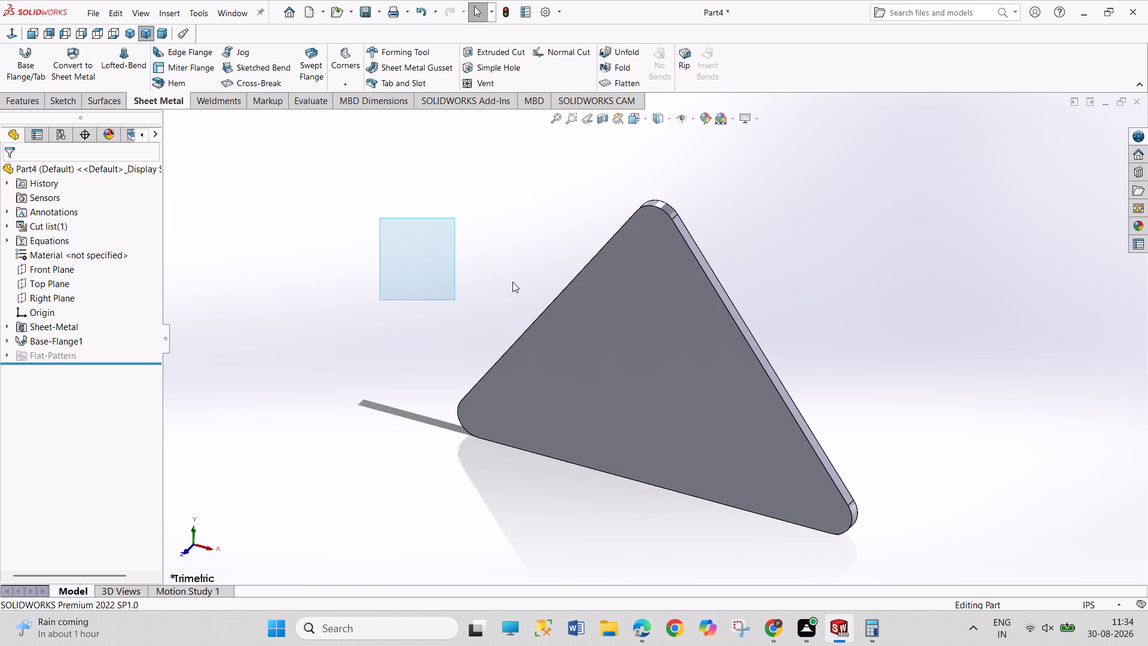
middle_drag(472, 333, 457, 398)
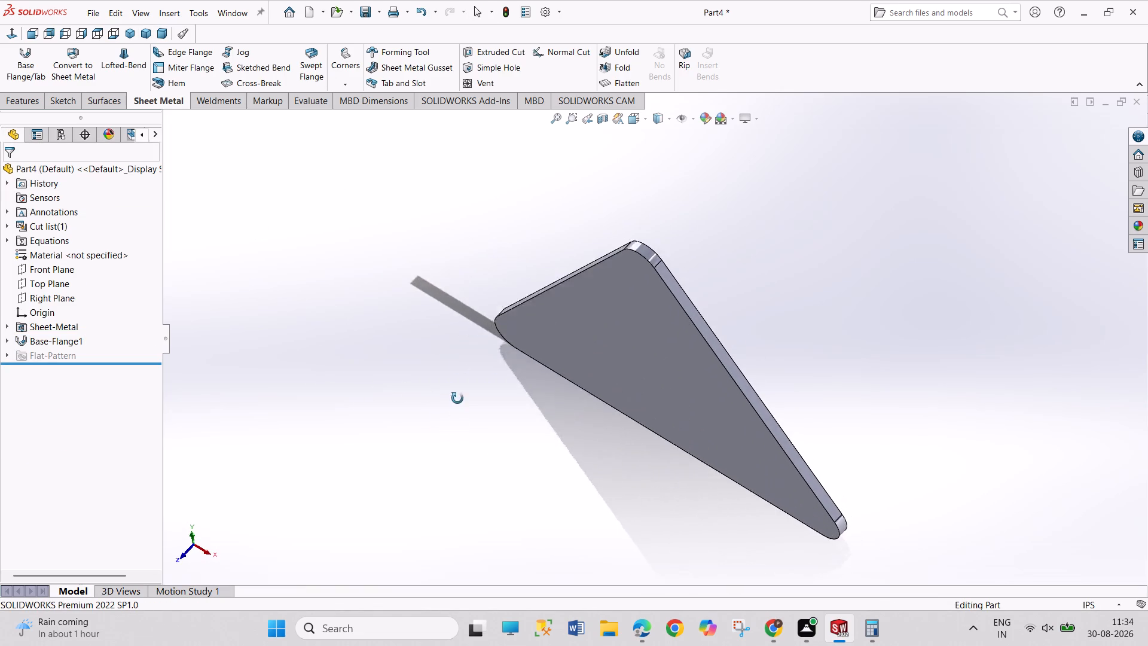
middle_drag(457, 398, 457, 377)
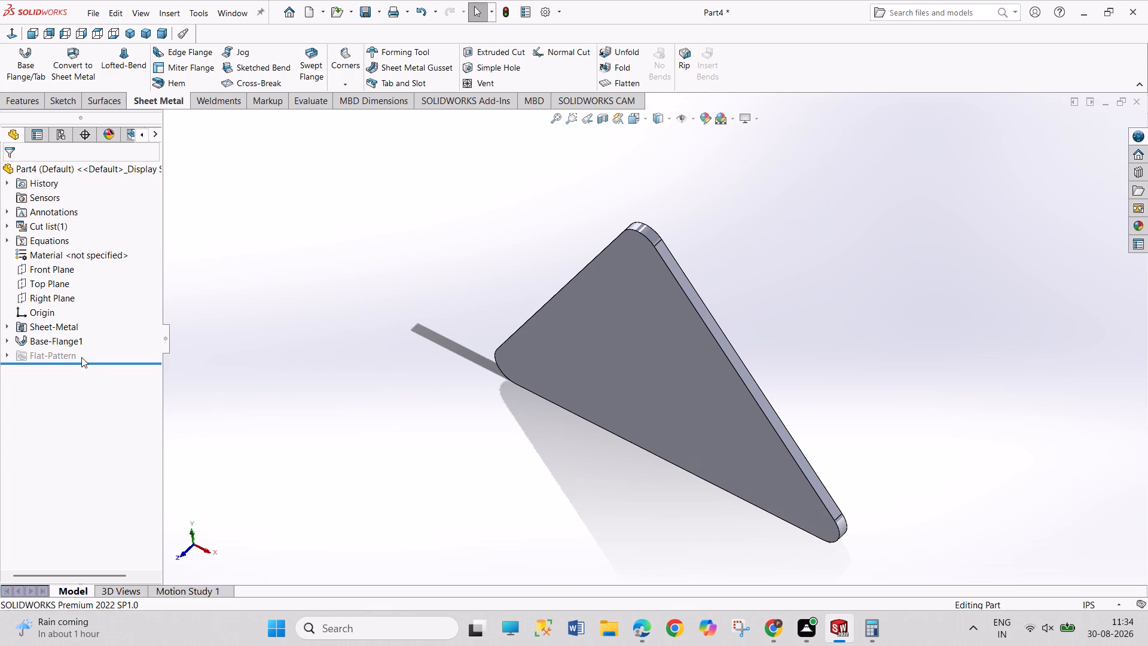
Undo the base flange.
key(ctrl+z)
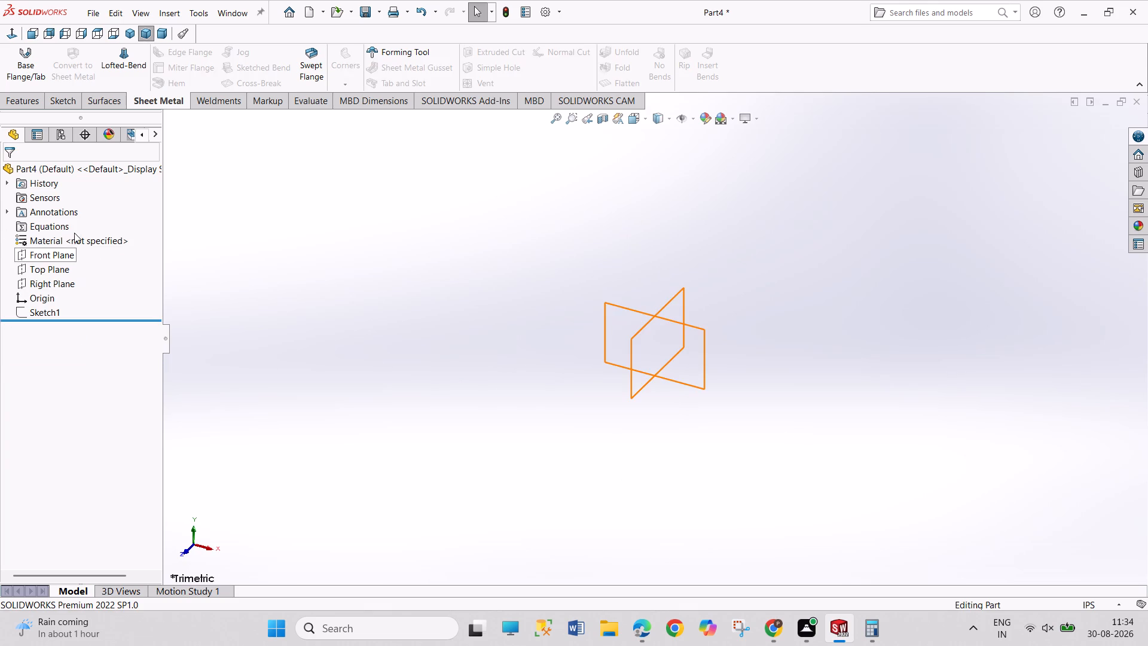
Create a 0.75 in thick Base Flange from the whole triangular sketch.
click(44, 309)
click(34, 65)
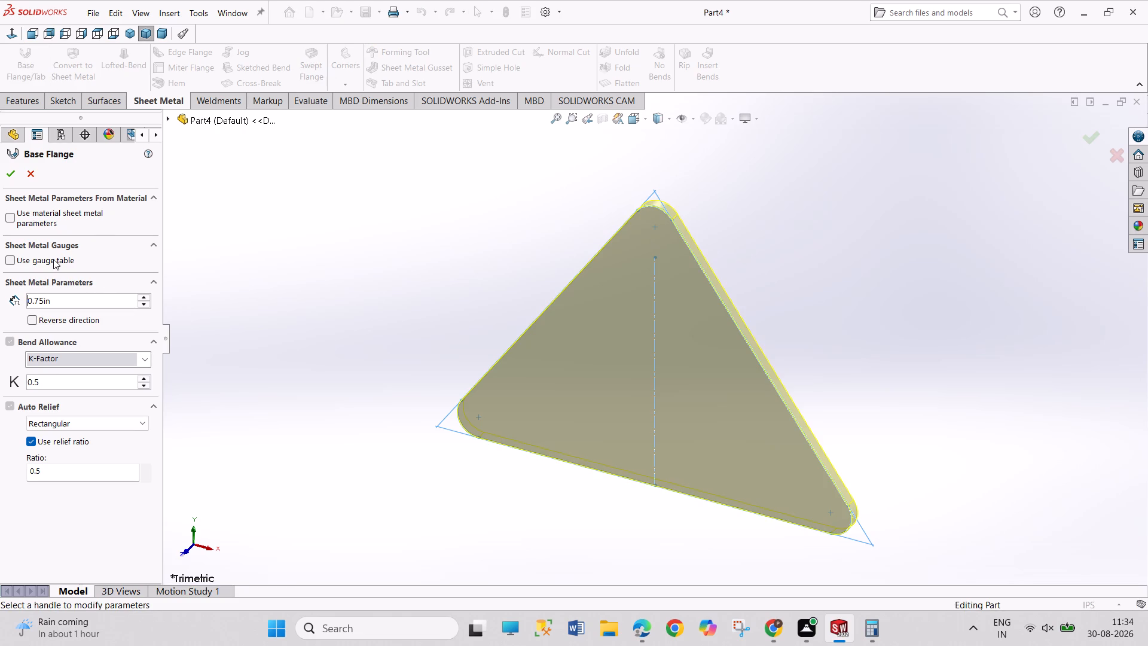
click(11, 176)
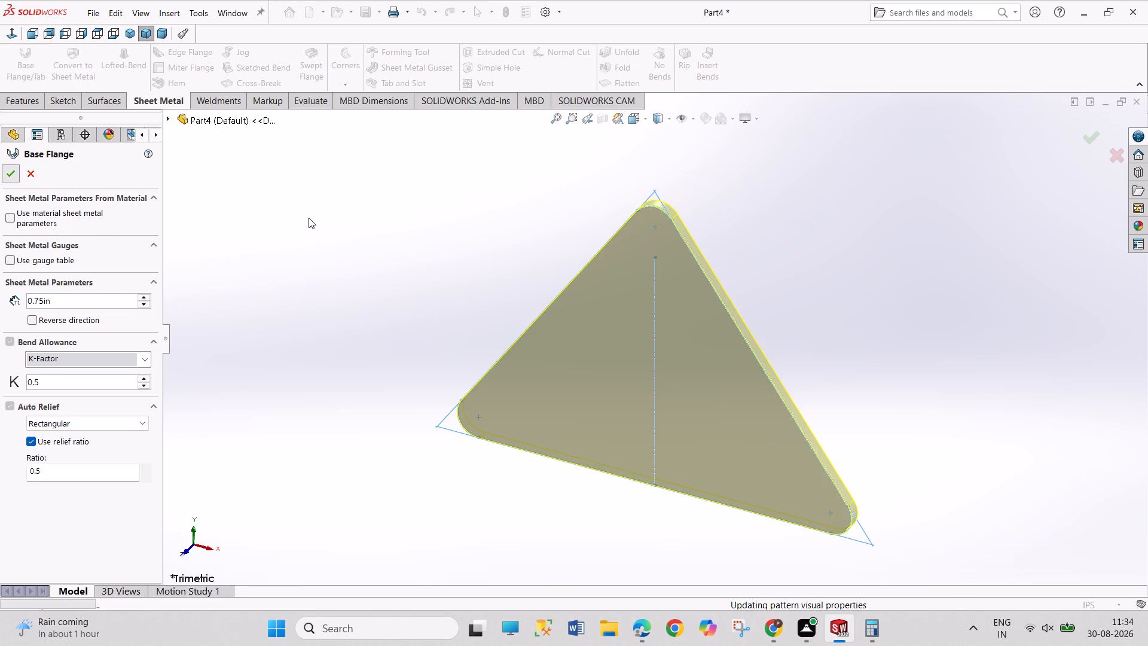
drag(307, 216, 389, 325)
drag(312, 236, 346, 291)
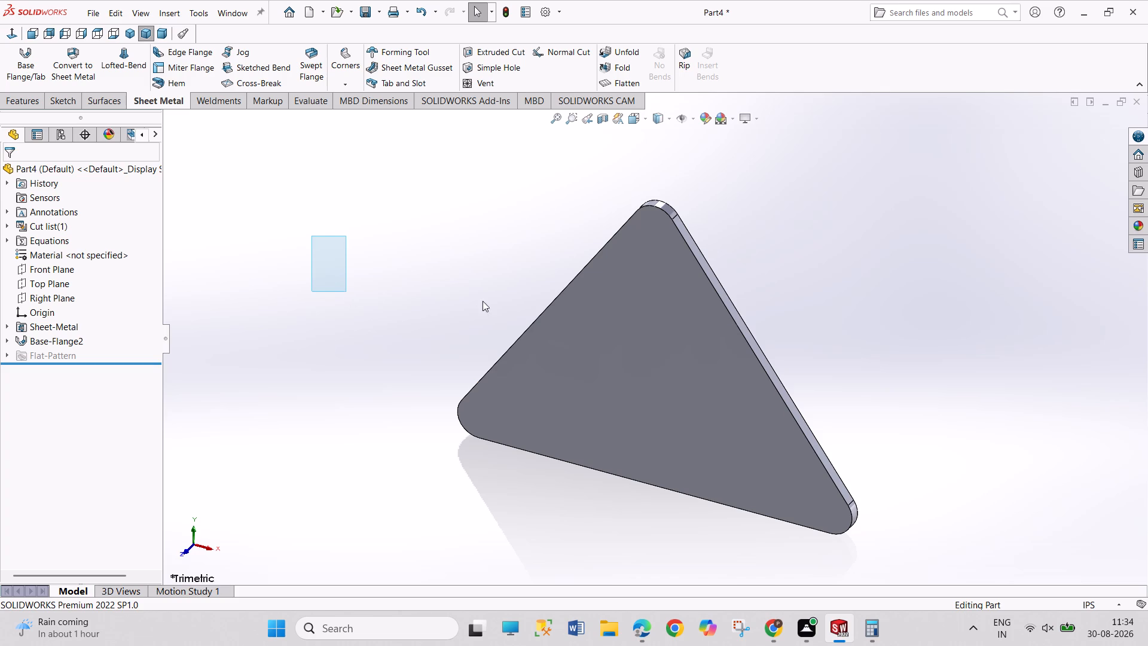
Start a sketch on the triangular plate's face and draw circles of about 1.24, 0.89 and 1.17 in radius near the top, lower-left and lower-right corners.
scroll(632, 240, down, 5)
scroll(775, 241, down, 5)
scroll(602, 237, down, 5)
scroll(602, 237, up, 5)
scroll(579, 342, up, 7)
scroll(615, 456, up, 10)
scroll(672, 342, down, 5)
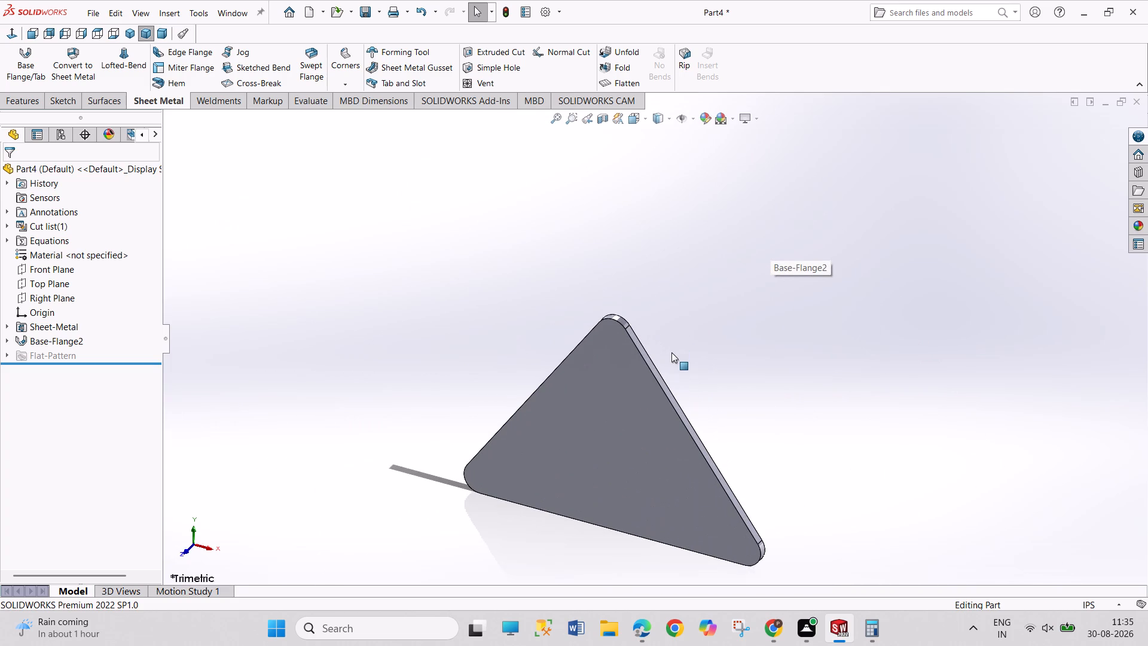
click(573, 484)
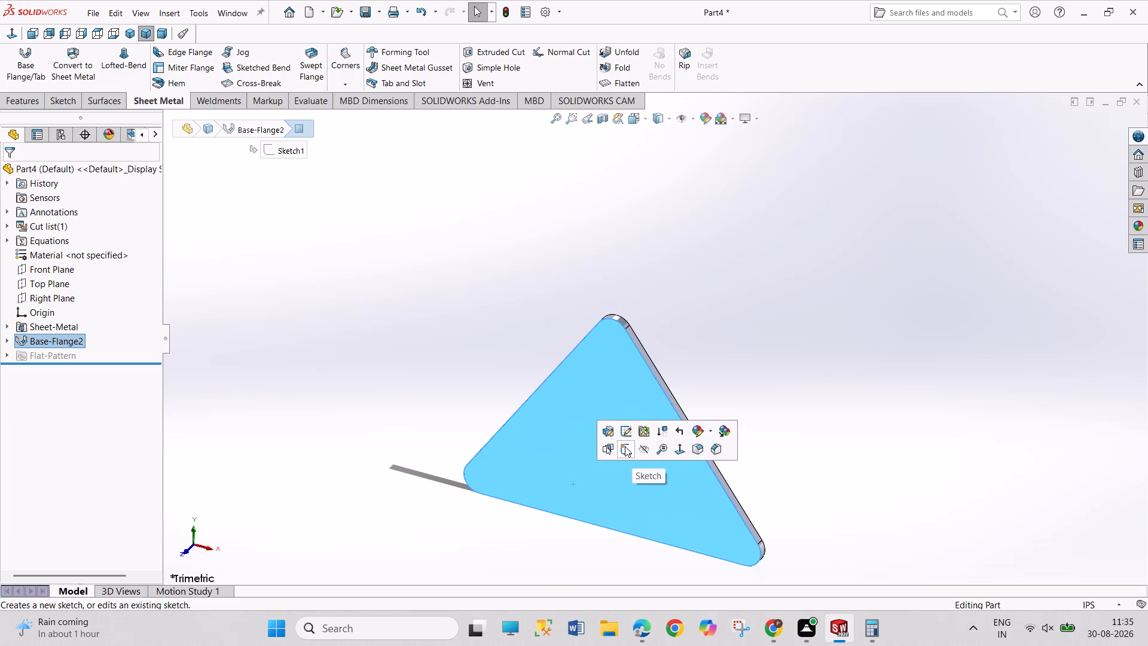
click(625, 446)
drag(868, 317, 945, 420)
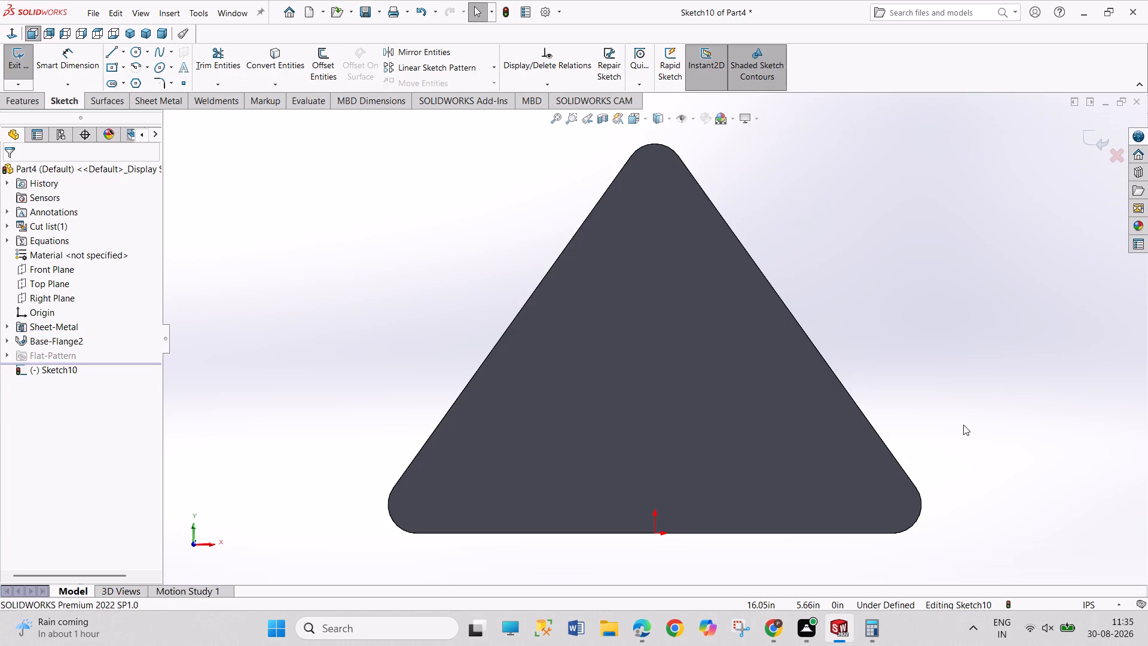
click(130, 57)
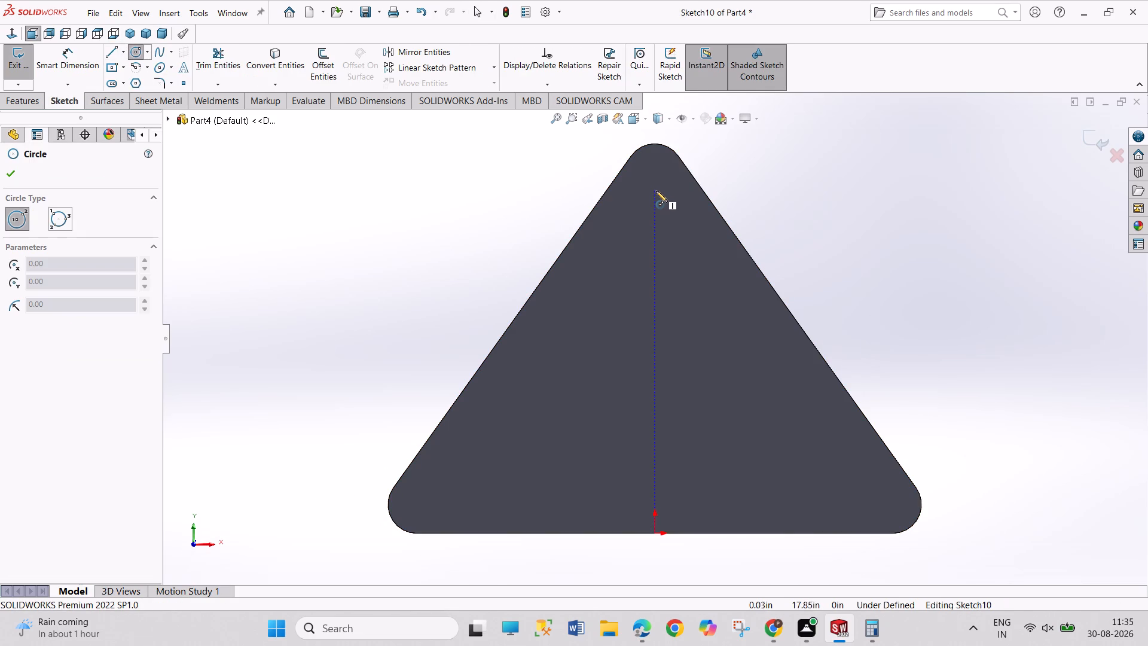
click(663, 186)
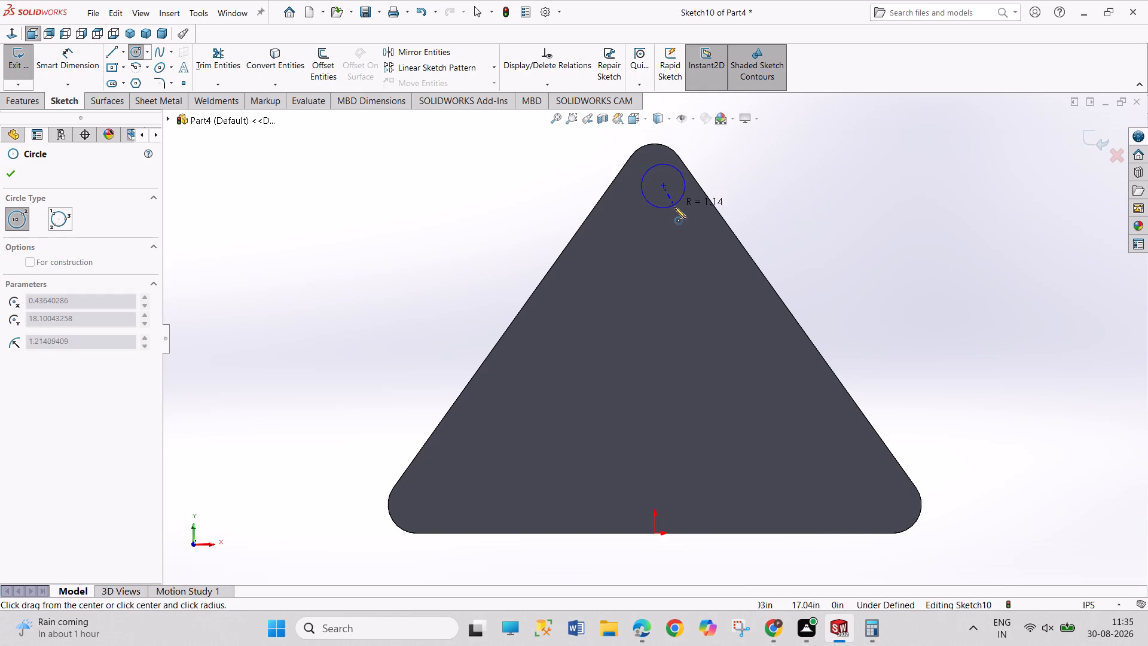
click(674, 207)
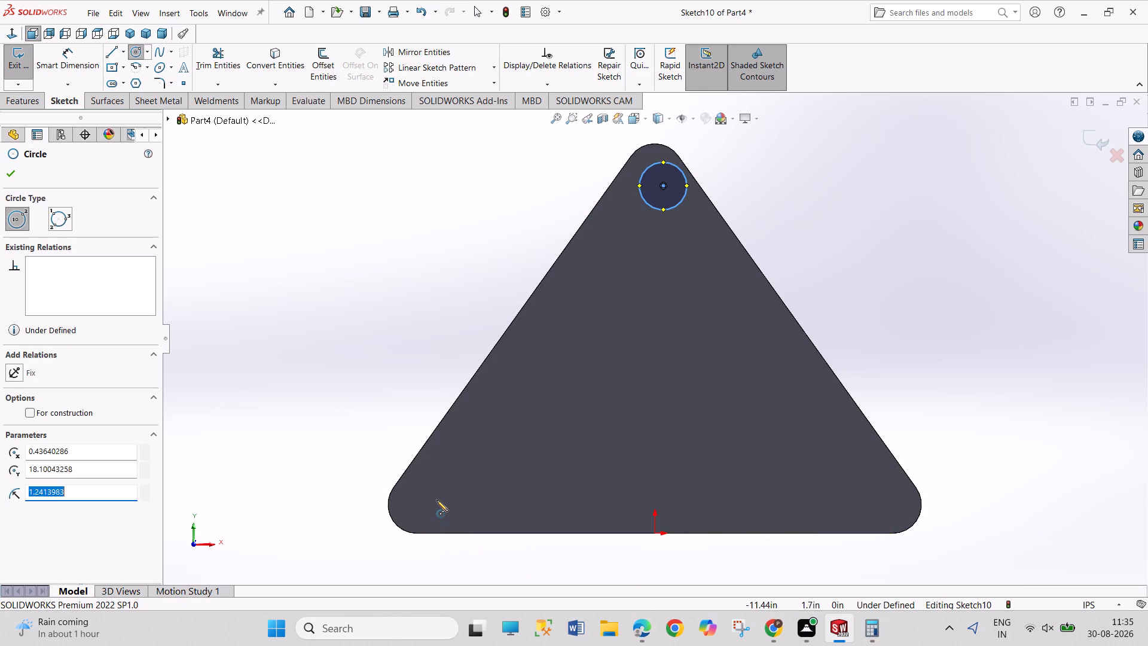
click(436, 497)
click(441, 513)
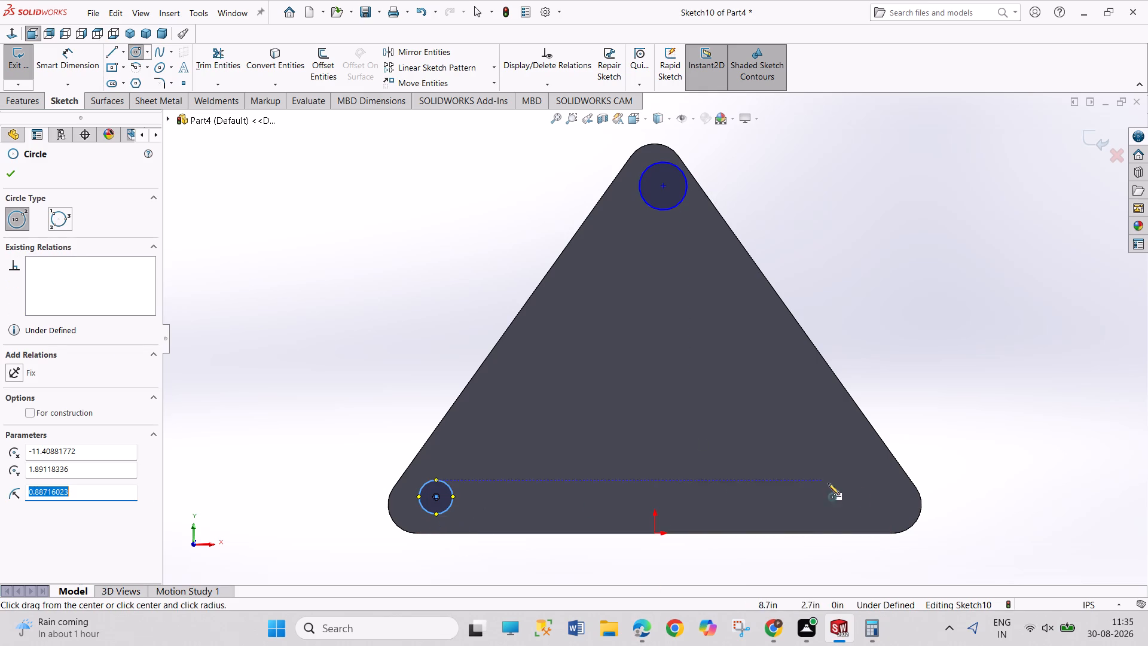
click(868, 490)
click(881, 509)
right_click(973, 446)
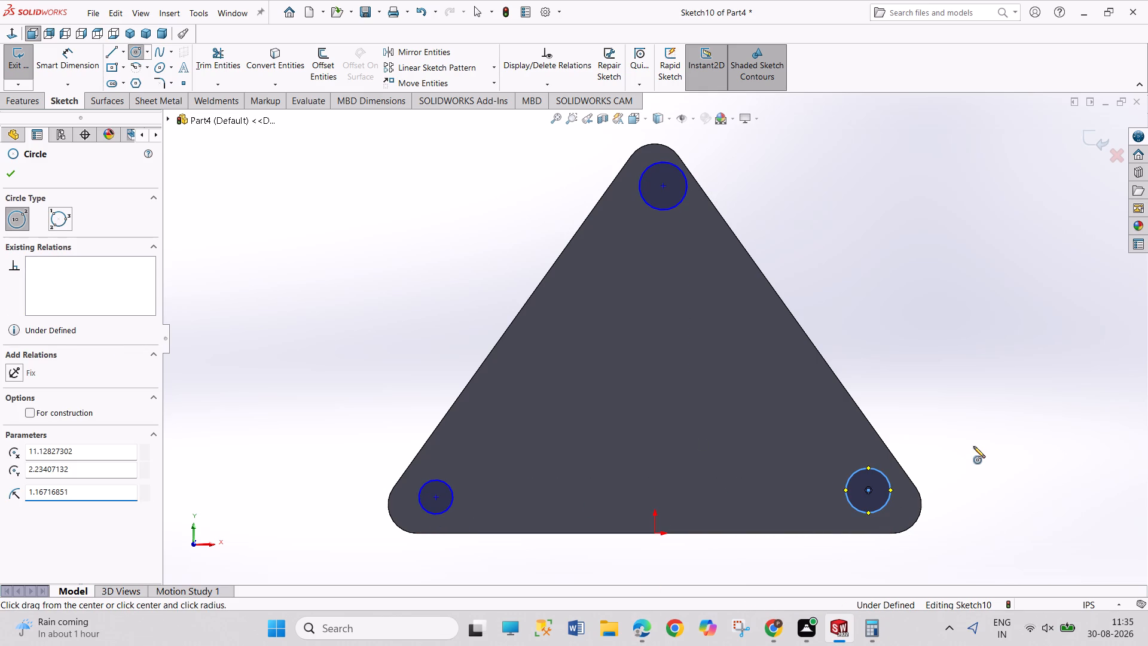
click(982, 455)
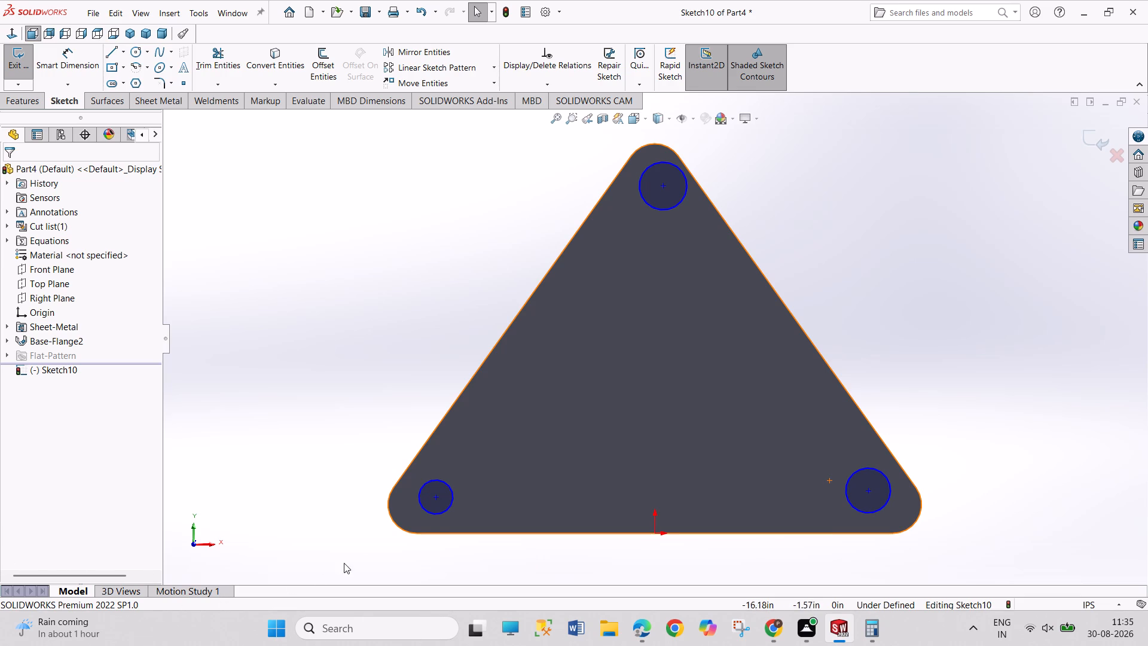
Make each of the three circles concentric with the rounded edge of its plate corner.
click(398, 524)
ctrl+click(453, 507)
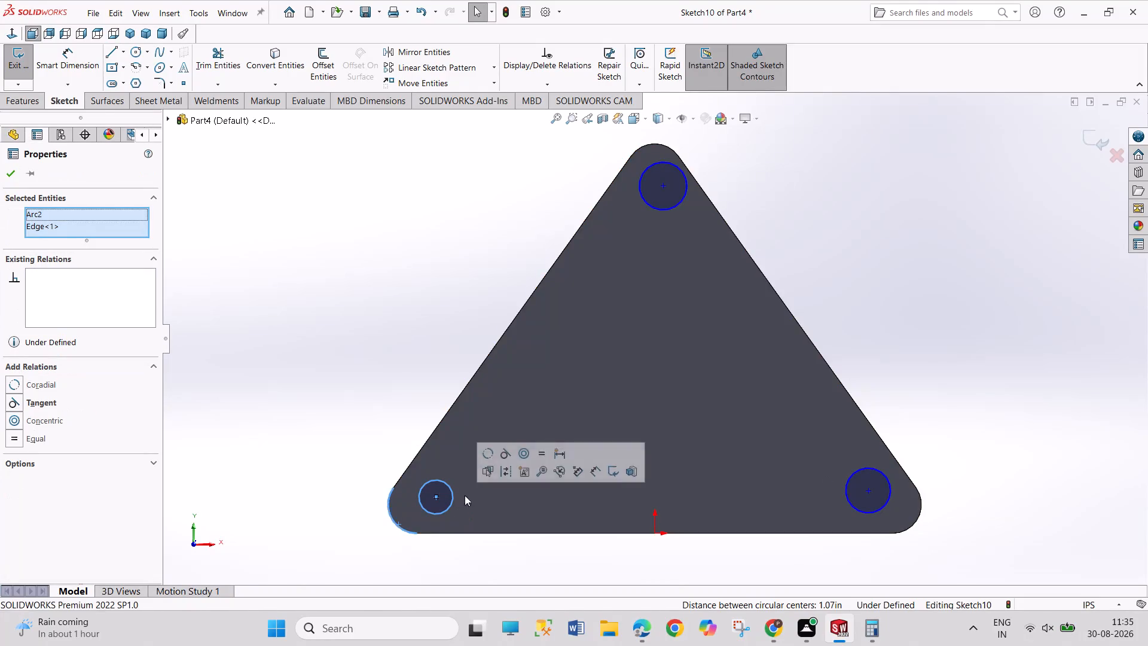
click(526, 453)
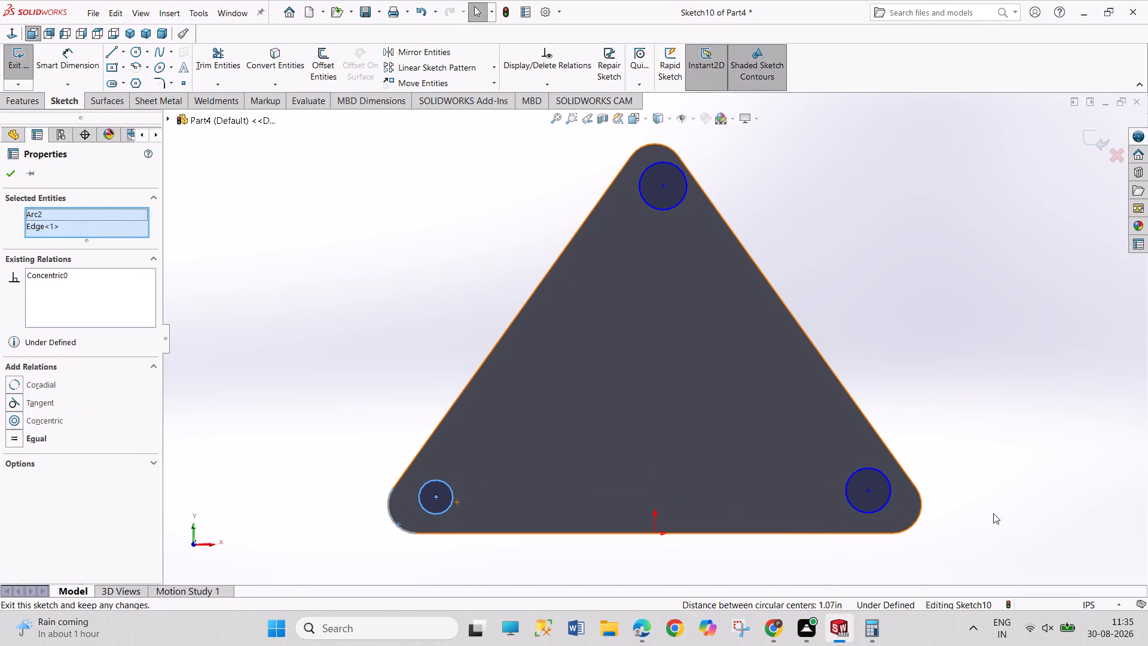
click(994, 513)
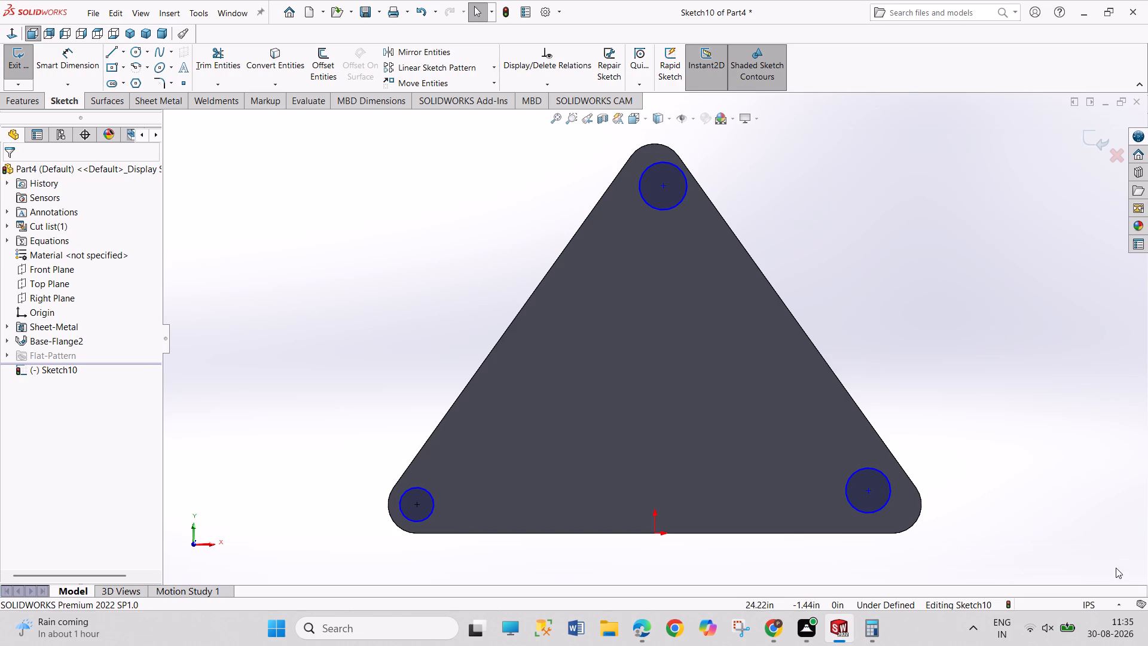
click(918, 513)
ctrl+click(884, 505)
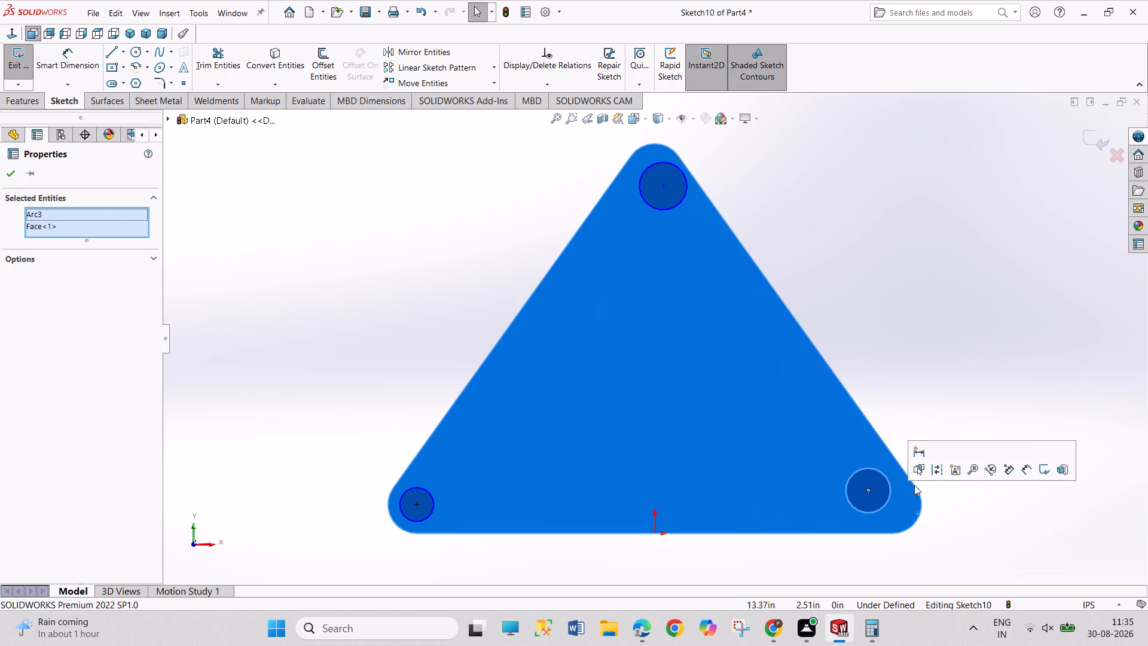
click(1007, 359)
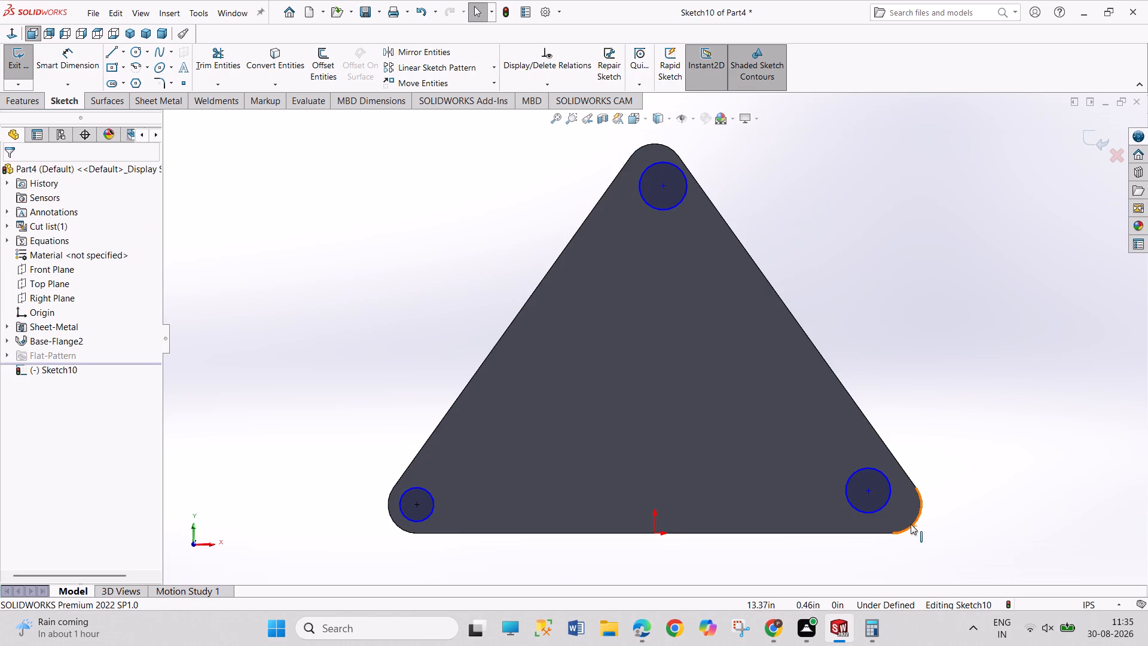
click(911, 524)
ctrl+click(884, 507)
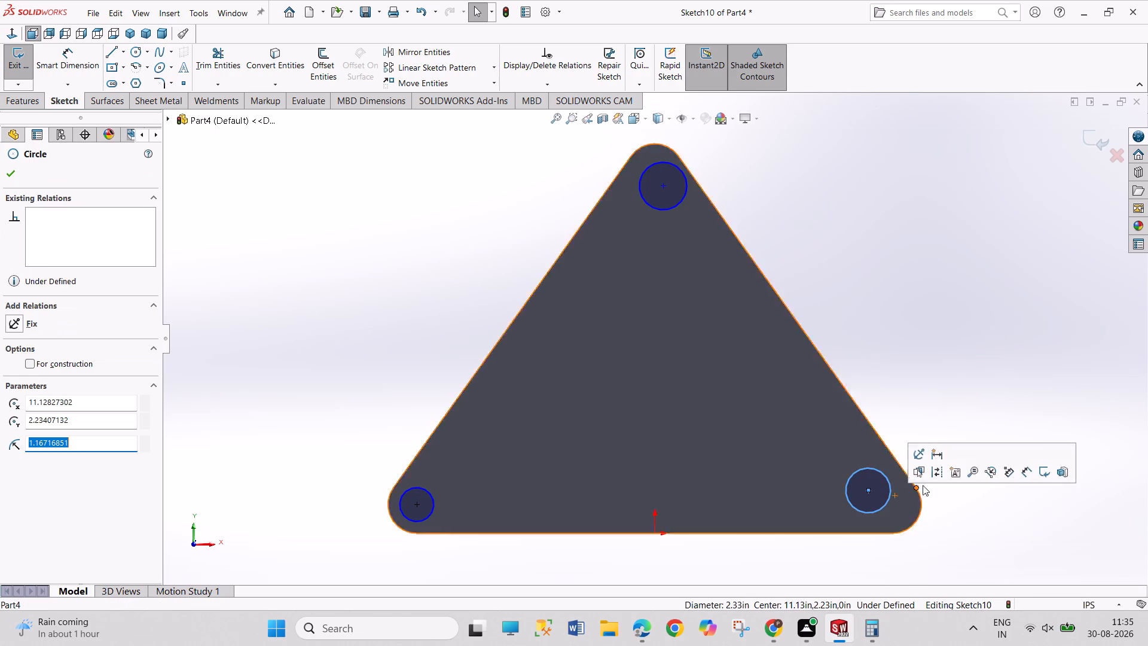
click(993, 367)
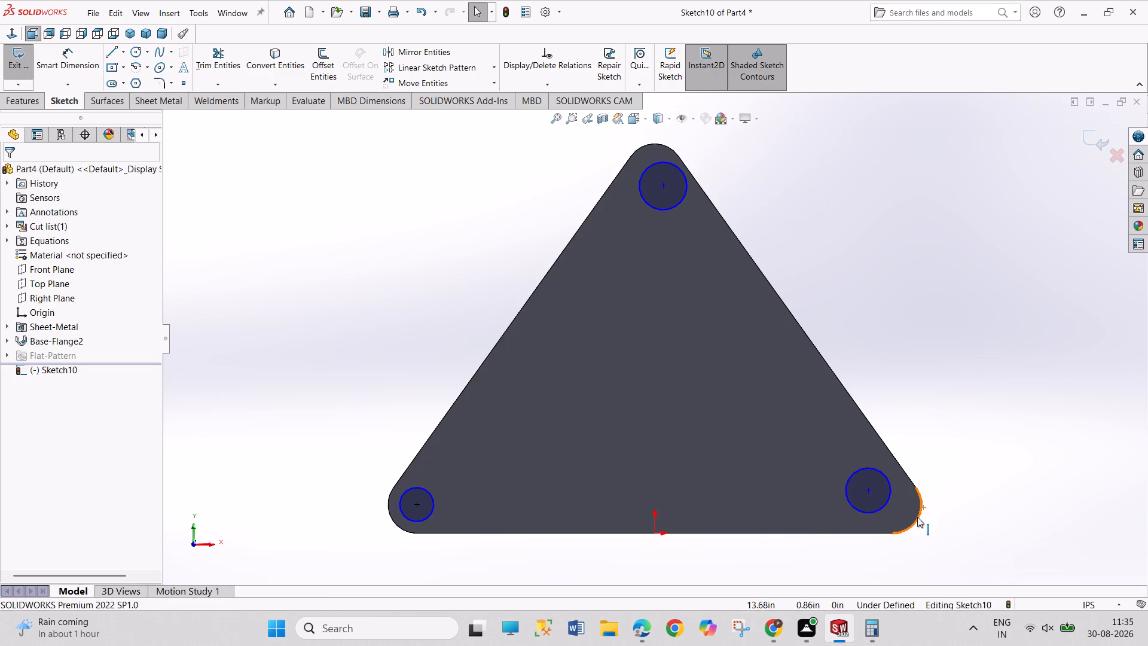
click(917, 517)
ctrl+click(887, 502)
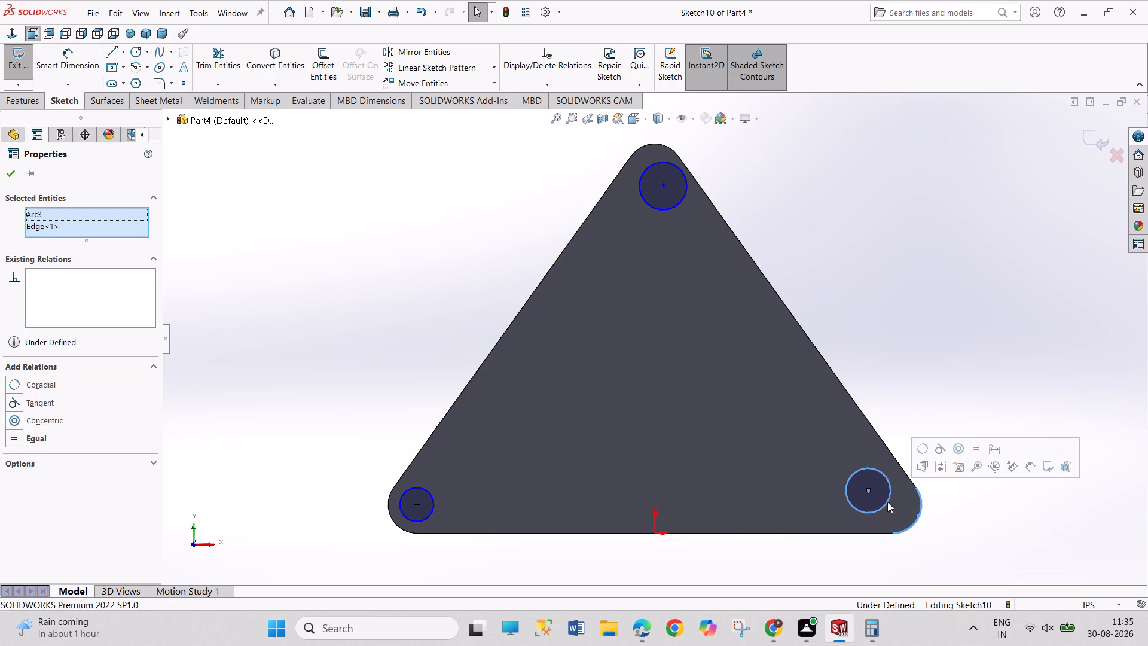
click(964, 450)
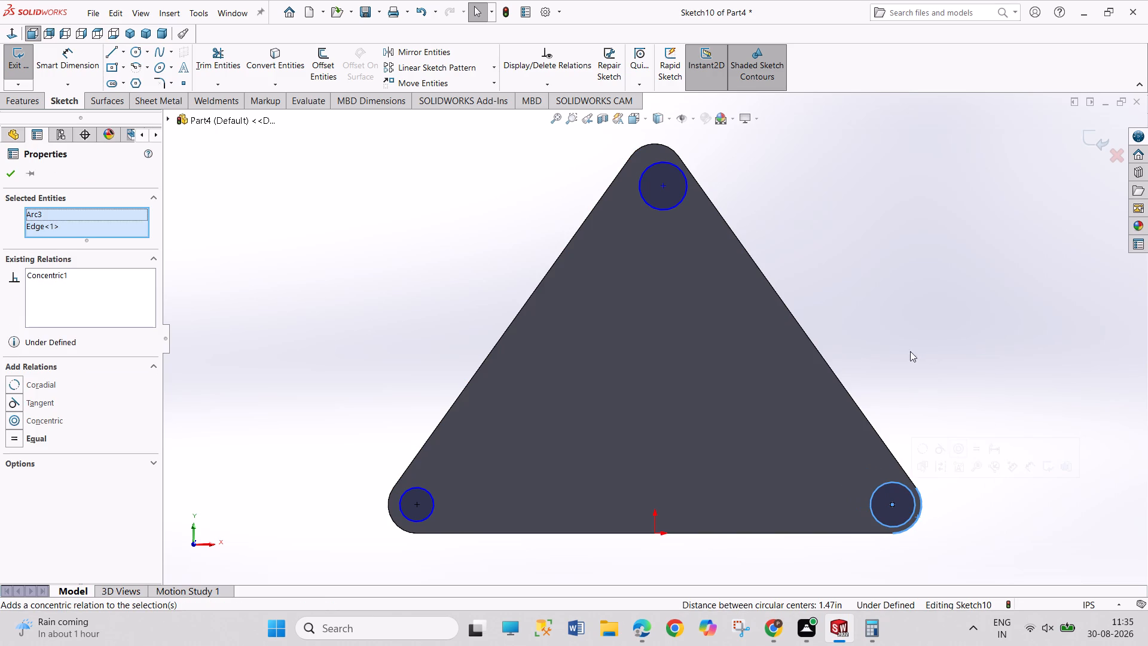
drag(769, 204, 795, 268)
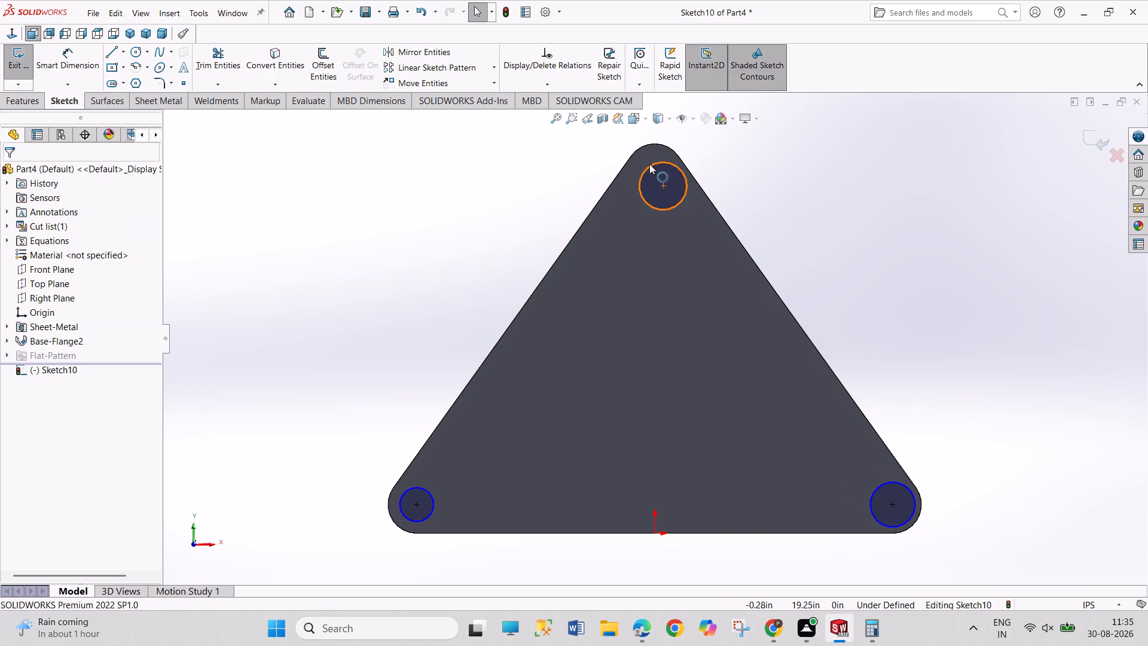
click(649, 164)
ctrl+click(648, 144)
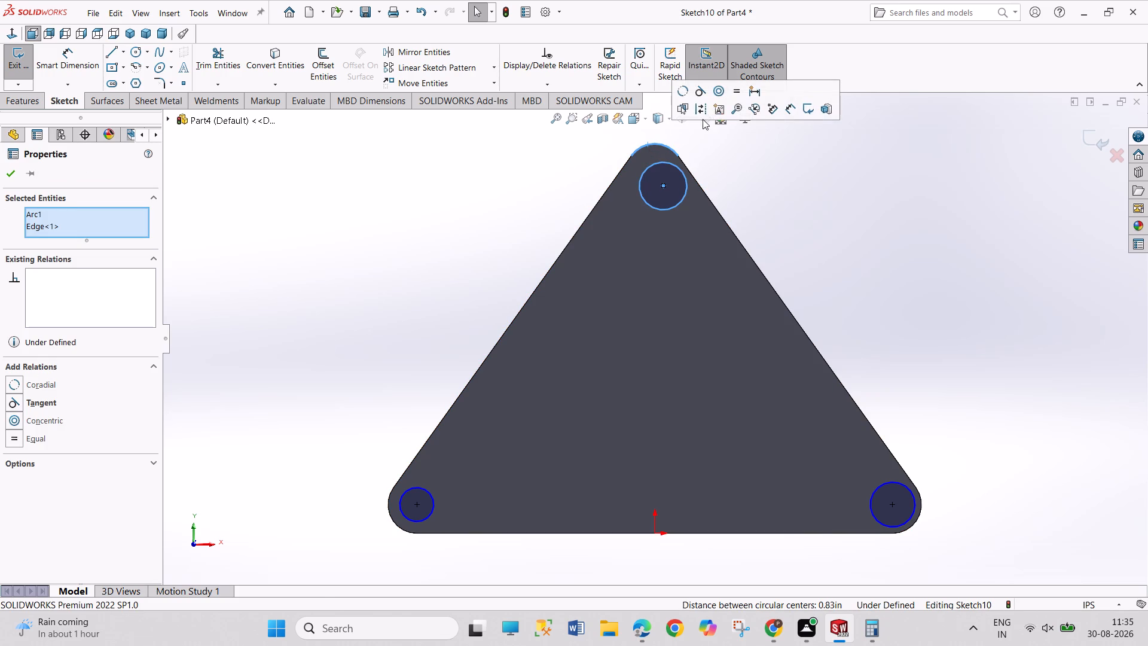
click(715, 95)
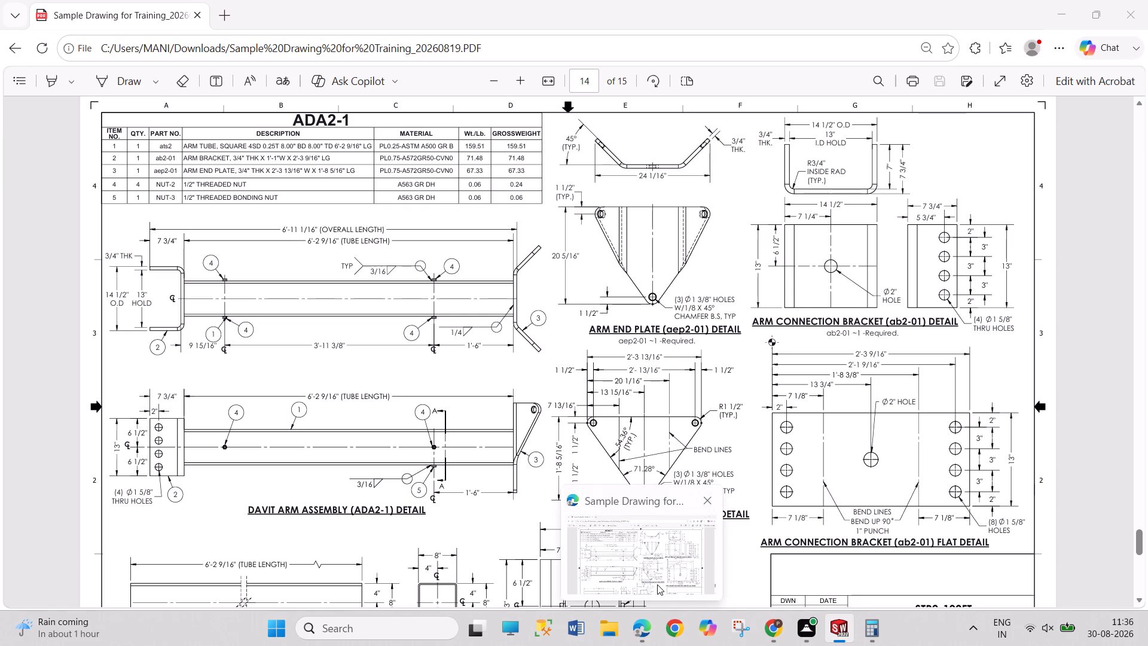
Check the arm end plate's hole size in the PDF drawing and dimension the lower-right circle's diameter as 1 3/8 m.
click(652, 580)
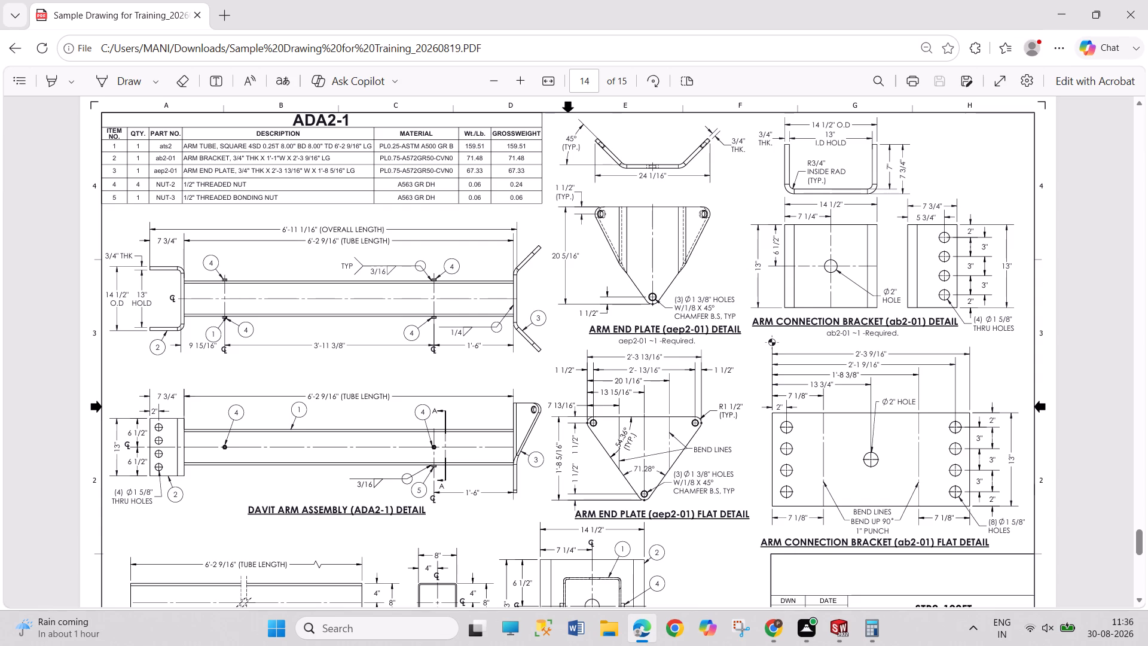
click(844, 632)
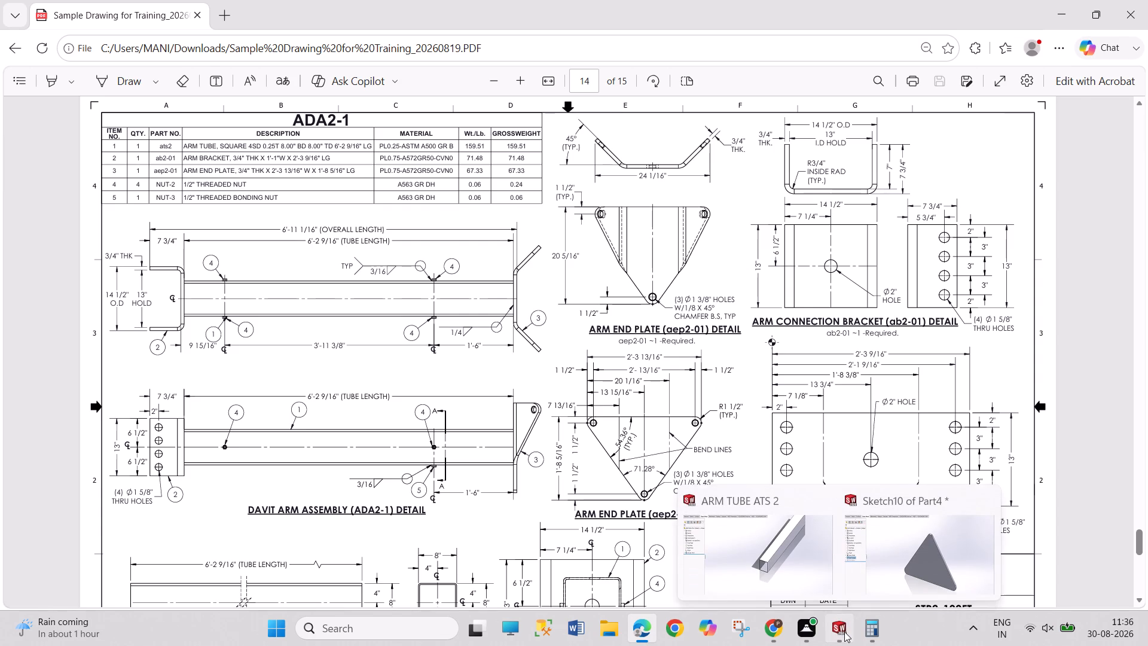
right_drag(914, 560, 932, 482)
click(915, 502)
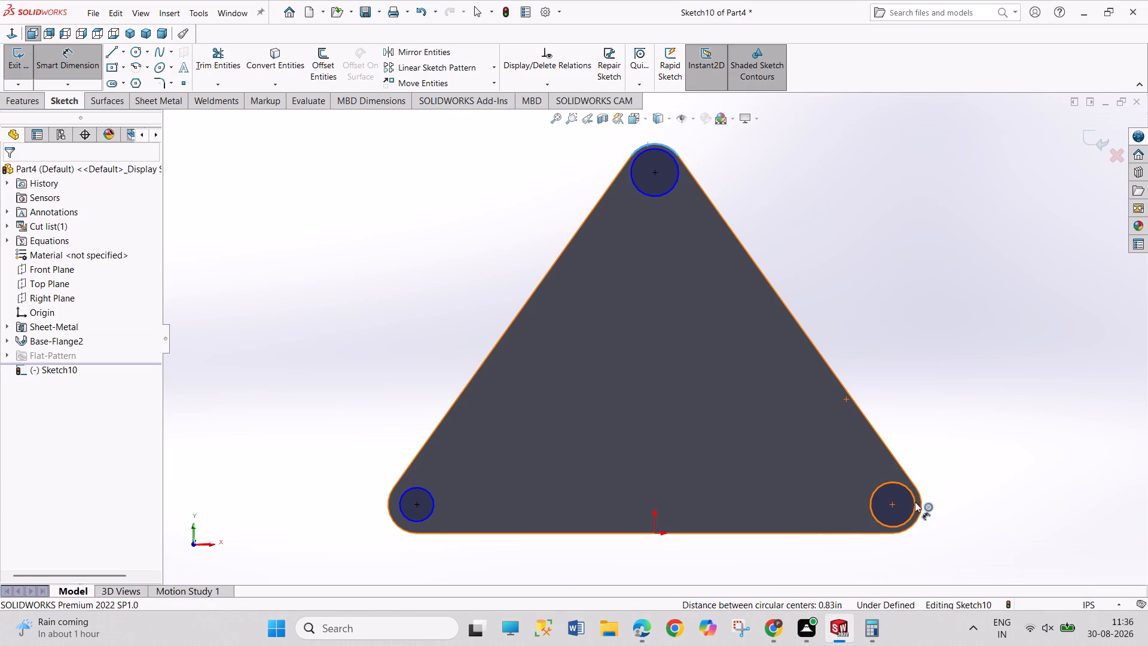
click(955, 484)
key(1)
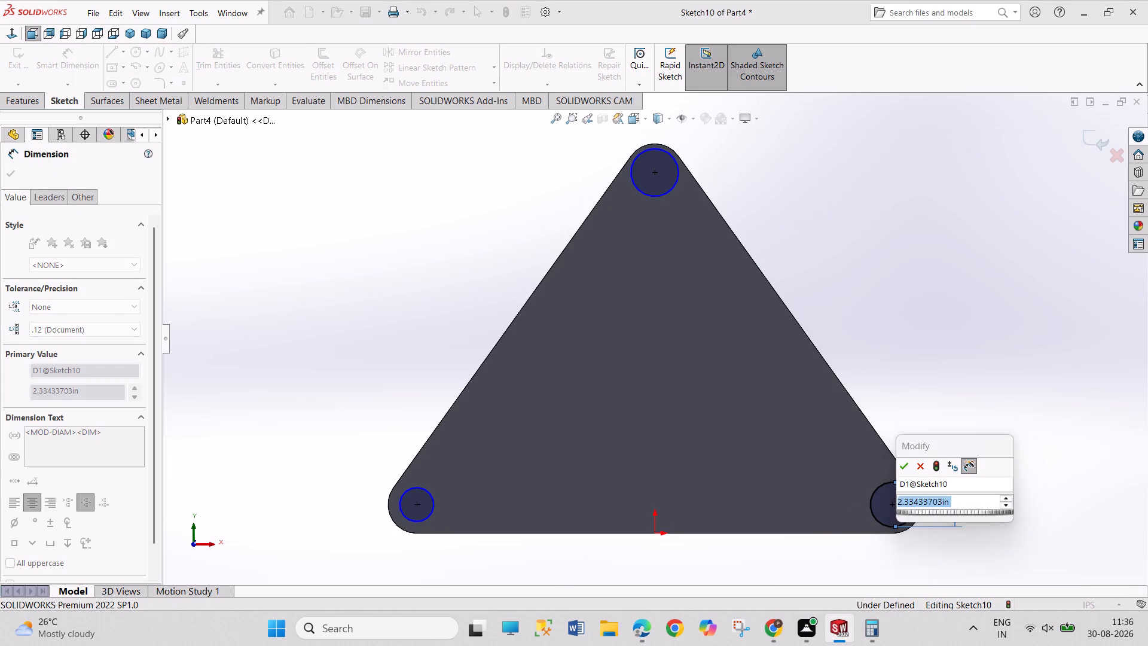
key(space)
text(3/8)
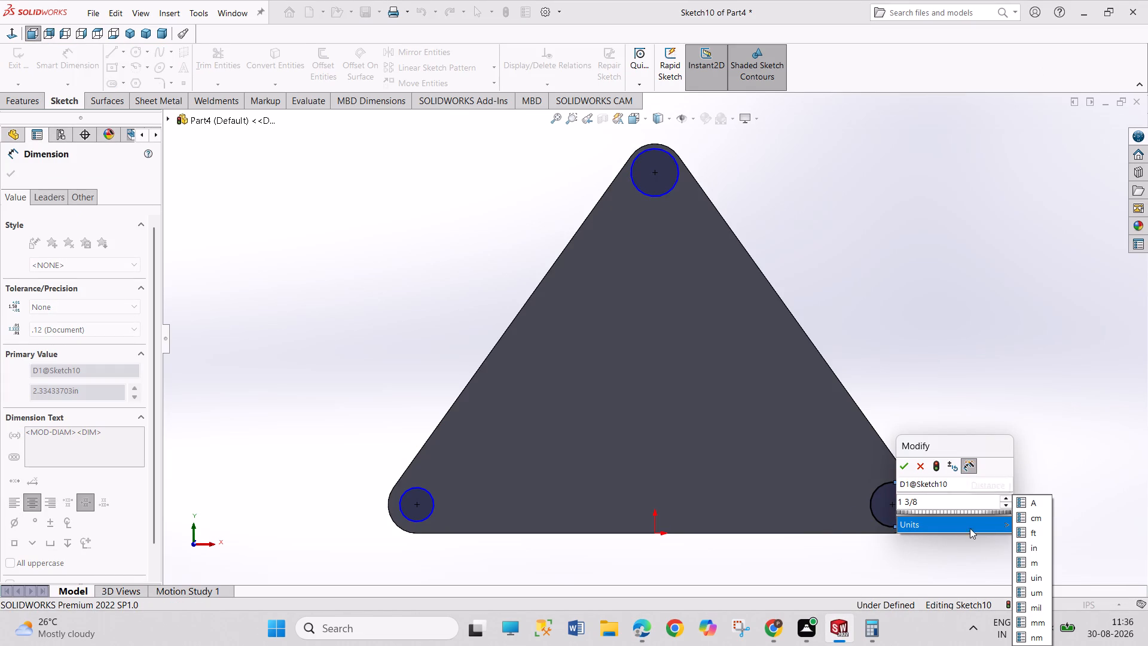
click(1036, 568)
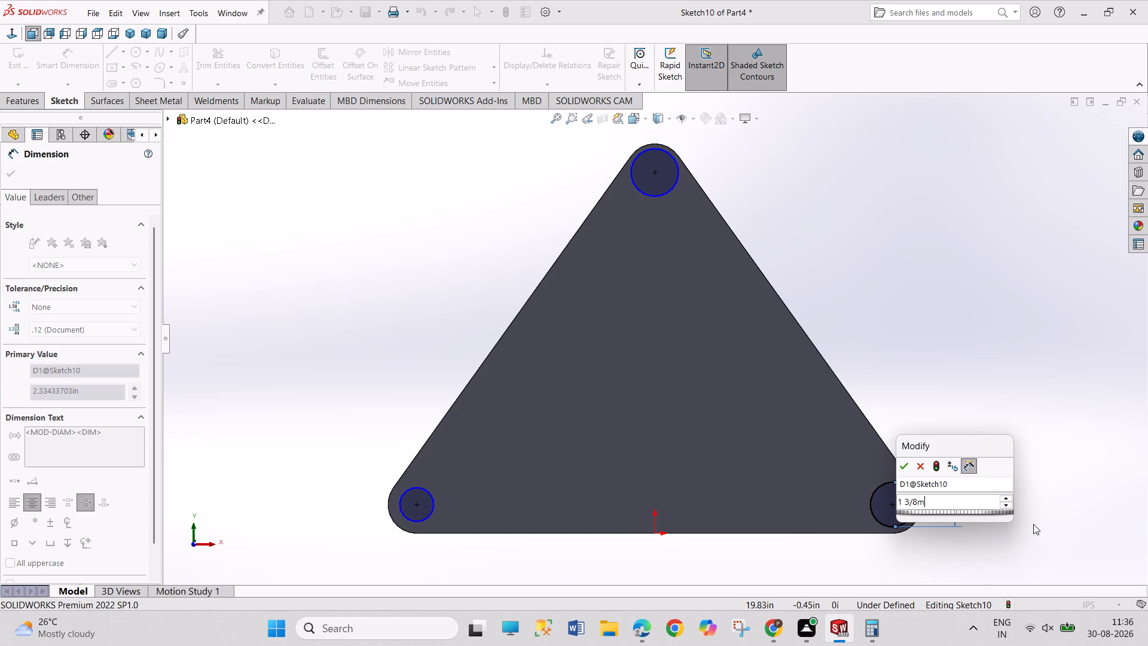
click(908, 465)
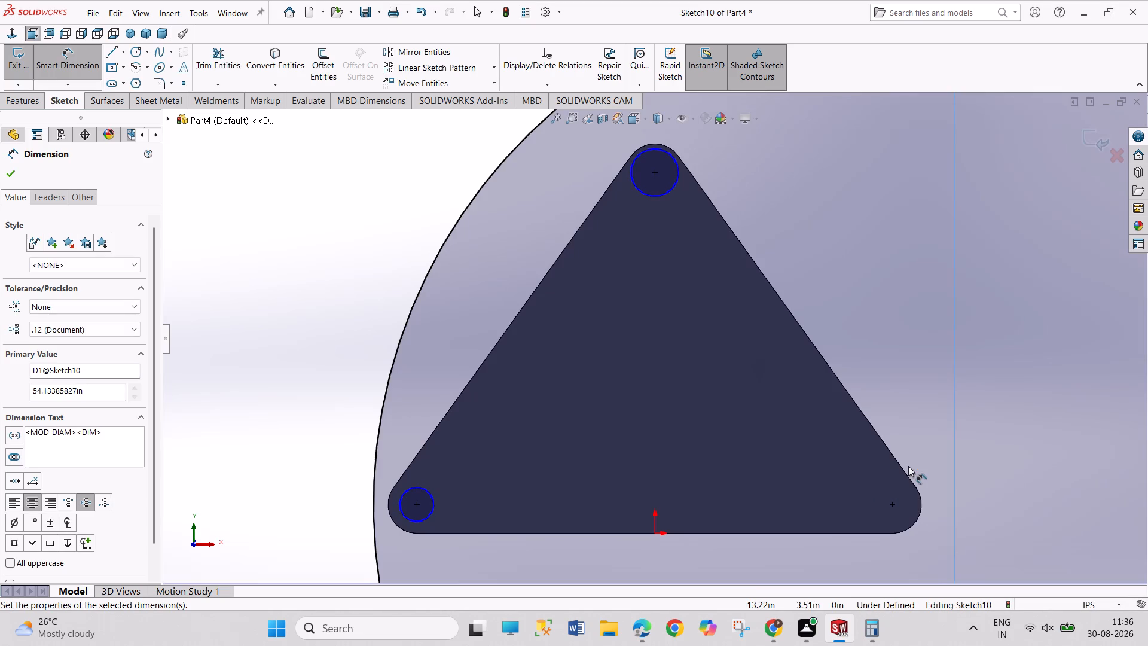
right_click(962, 251)
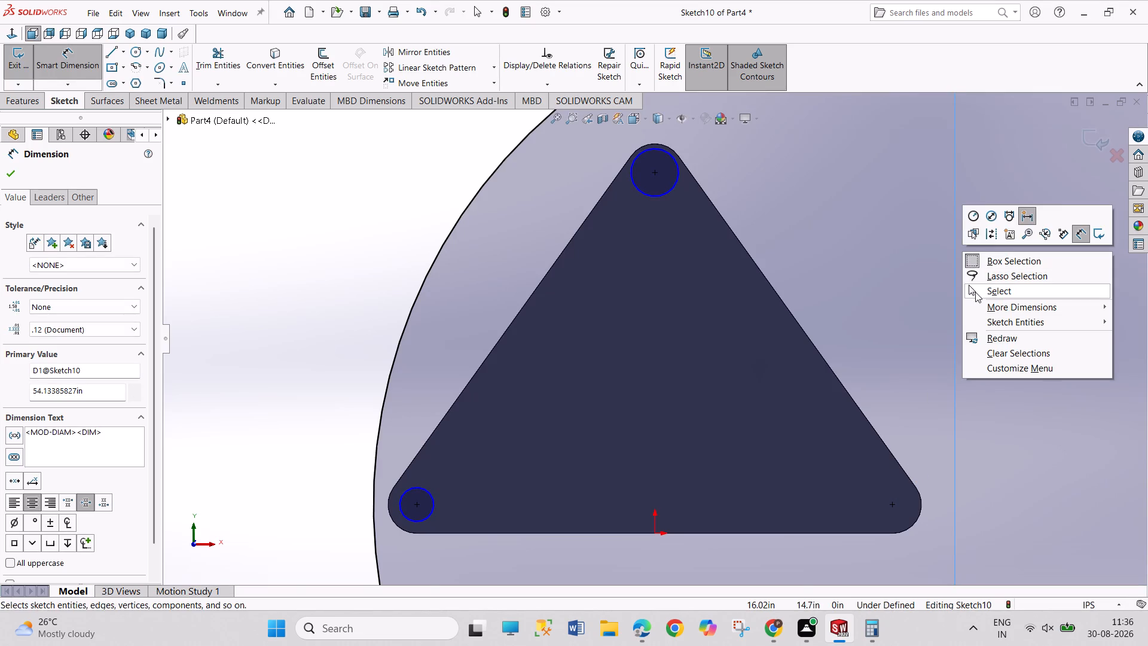
click(975, 292)
Set the lower-right circle's diameter to 1 3/8 in.
scroll(850, 324, up, 5)
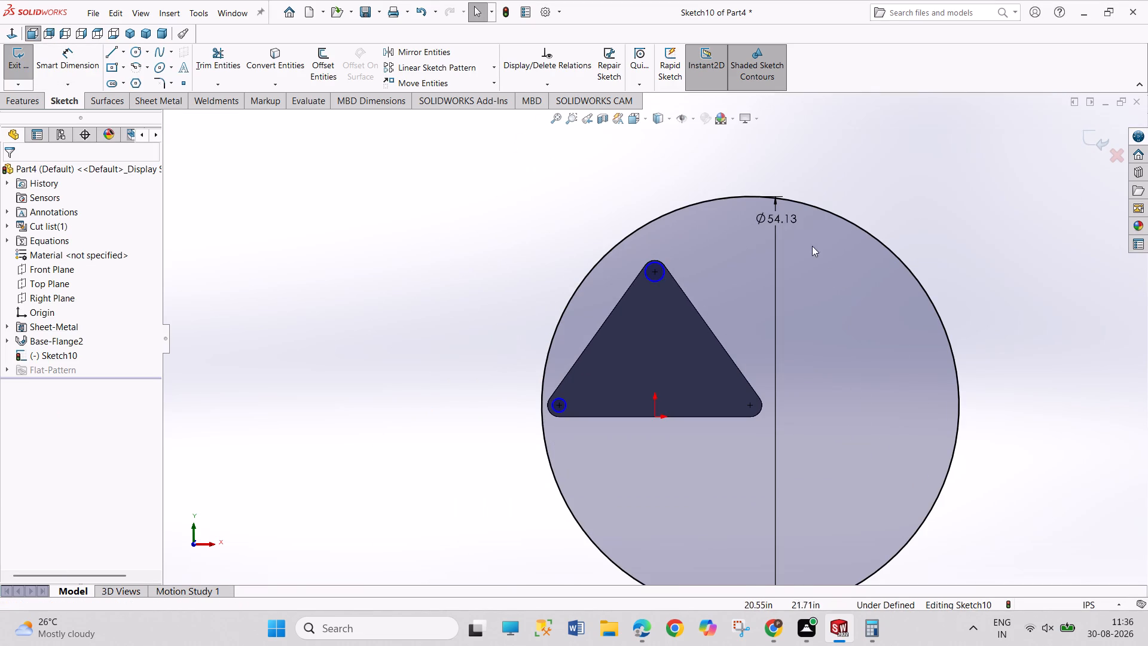
double_click(793, 221)
text(1)
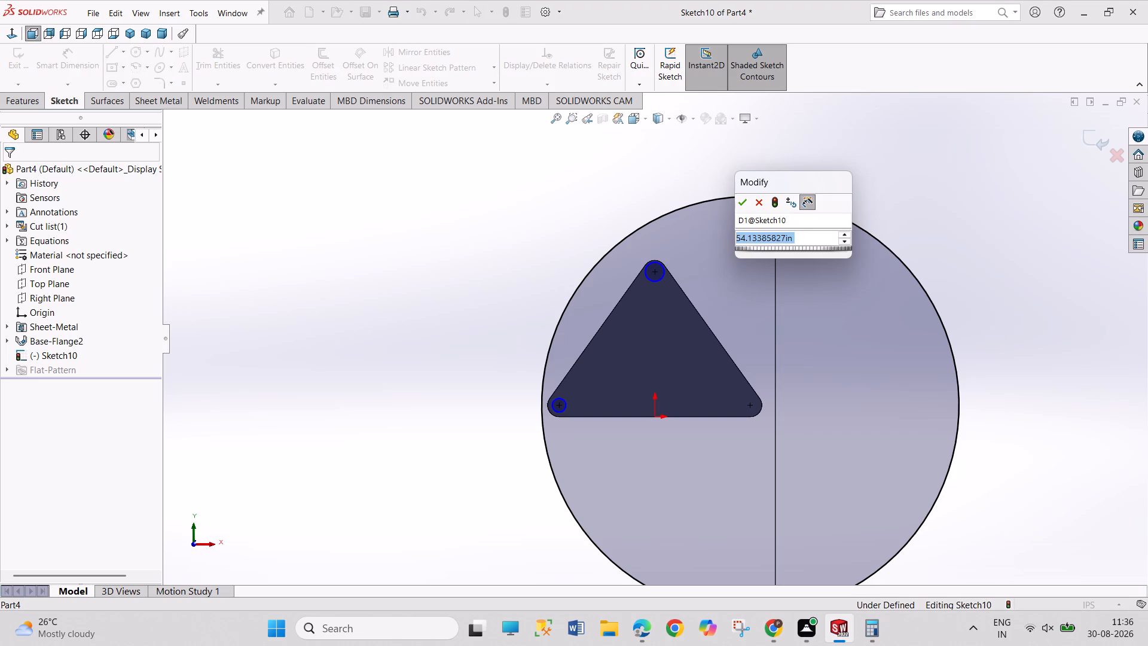
key(space)
text(3/8)
key(Return)
right_click(802, 329)
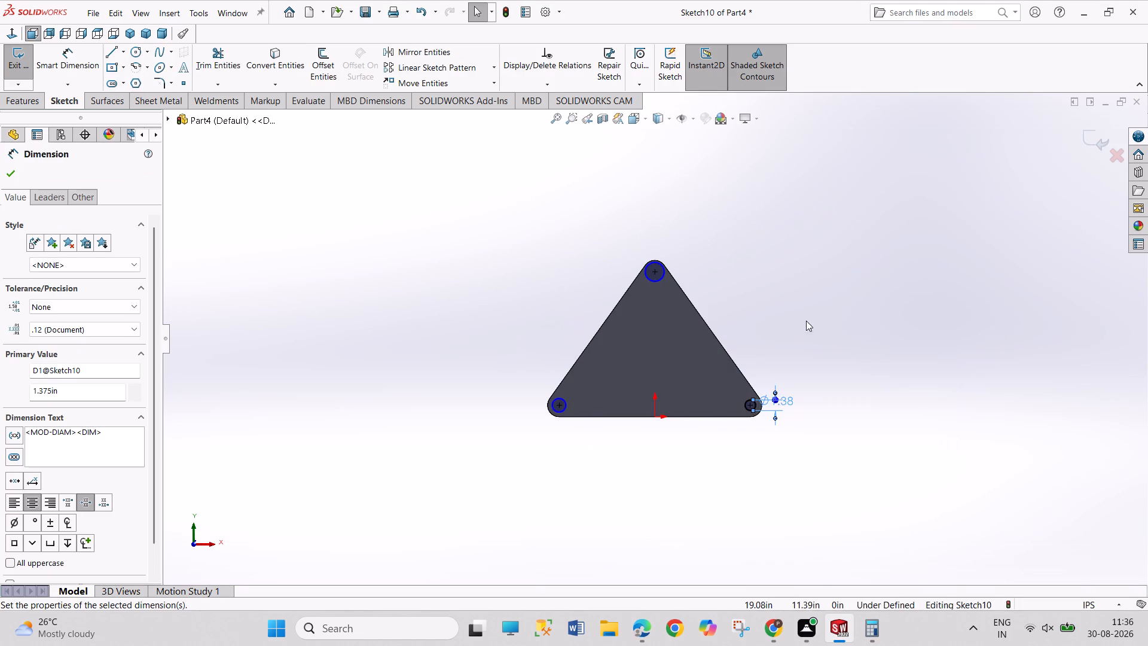
click(713, 263)
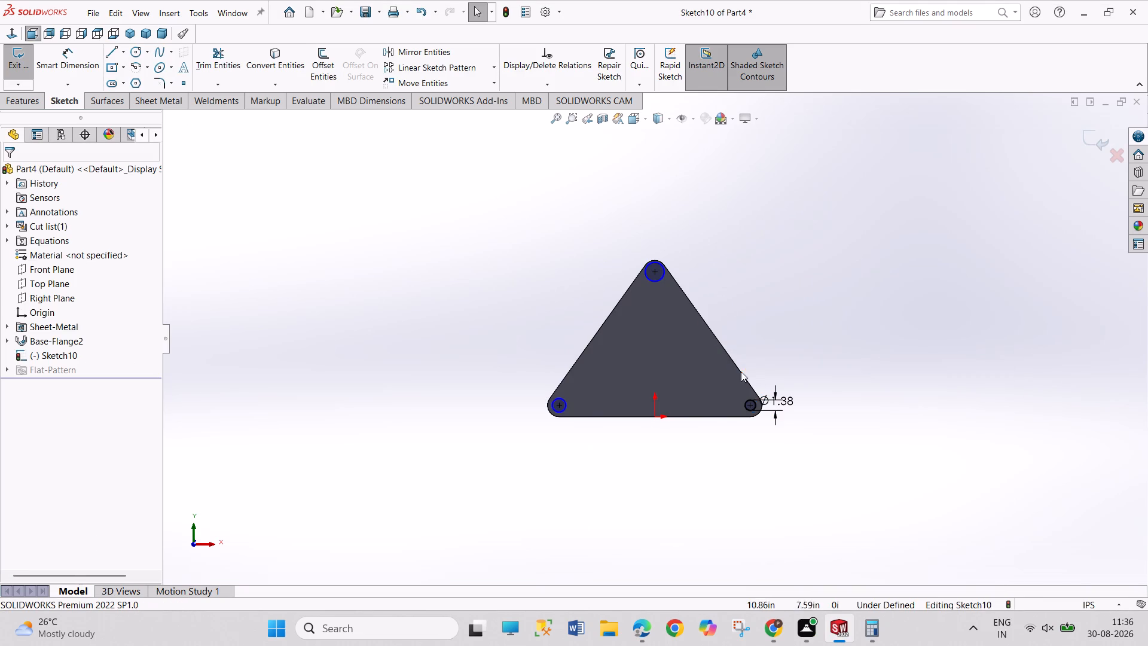
Make the three corner circles equal in size and move the 1.38 diameter dimension up, clear of the plate.
click(743, 408)
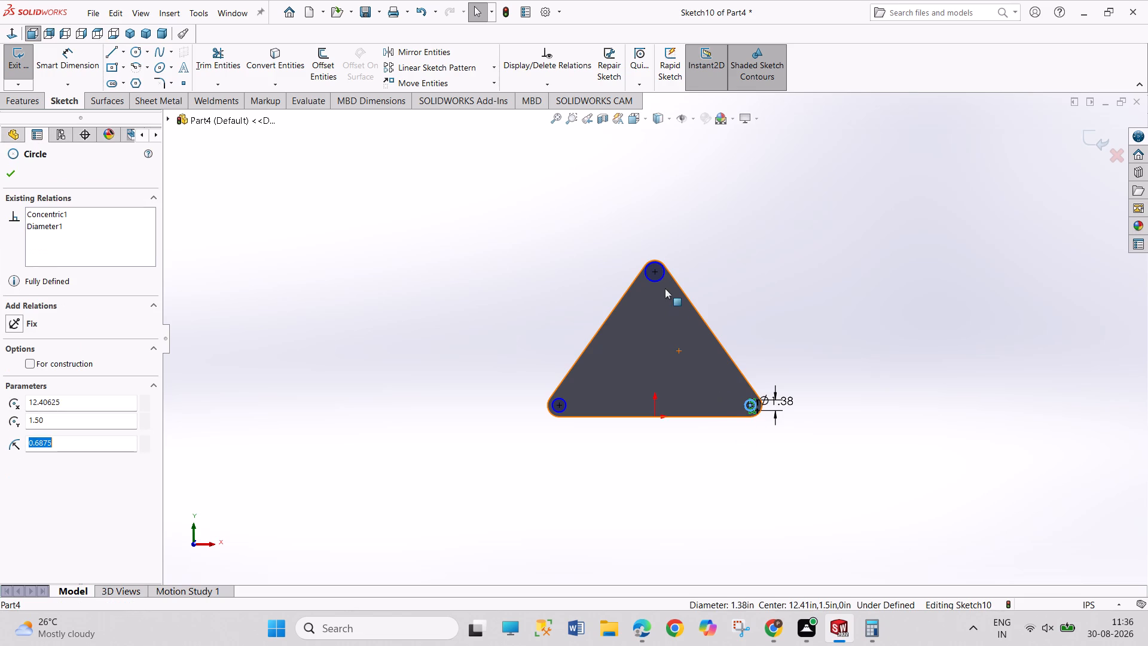
ctrl+click(663, 273)
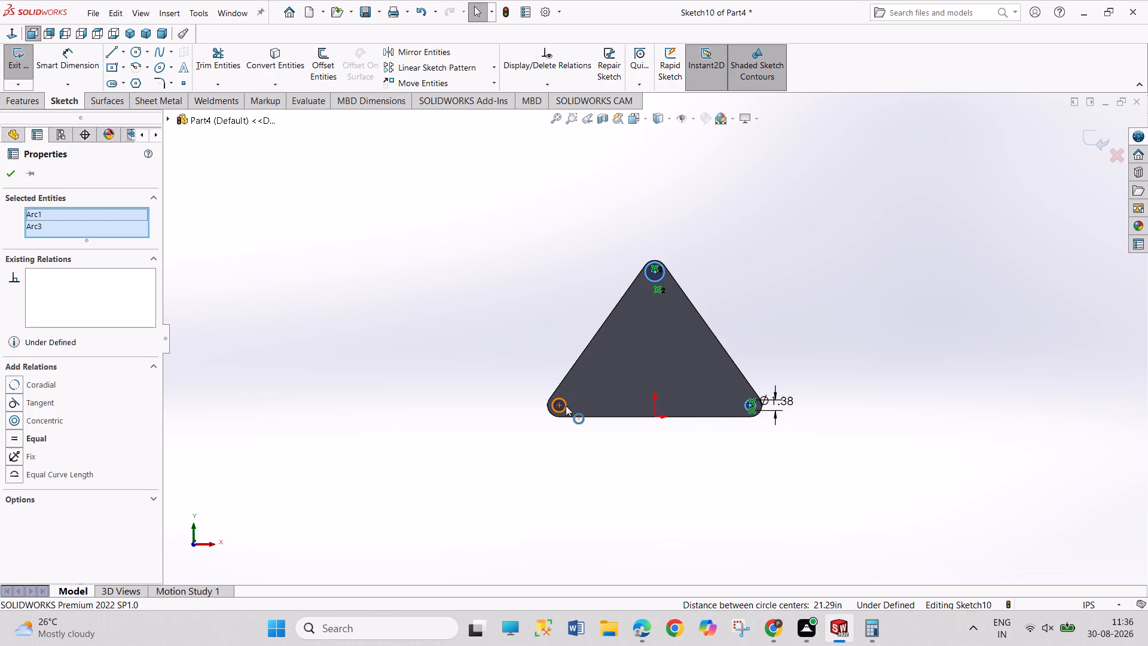
ctrl+click(566, 406)
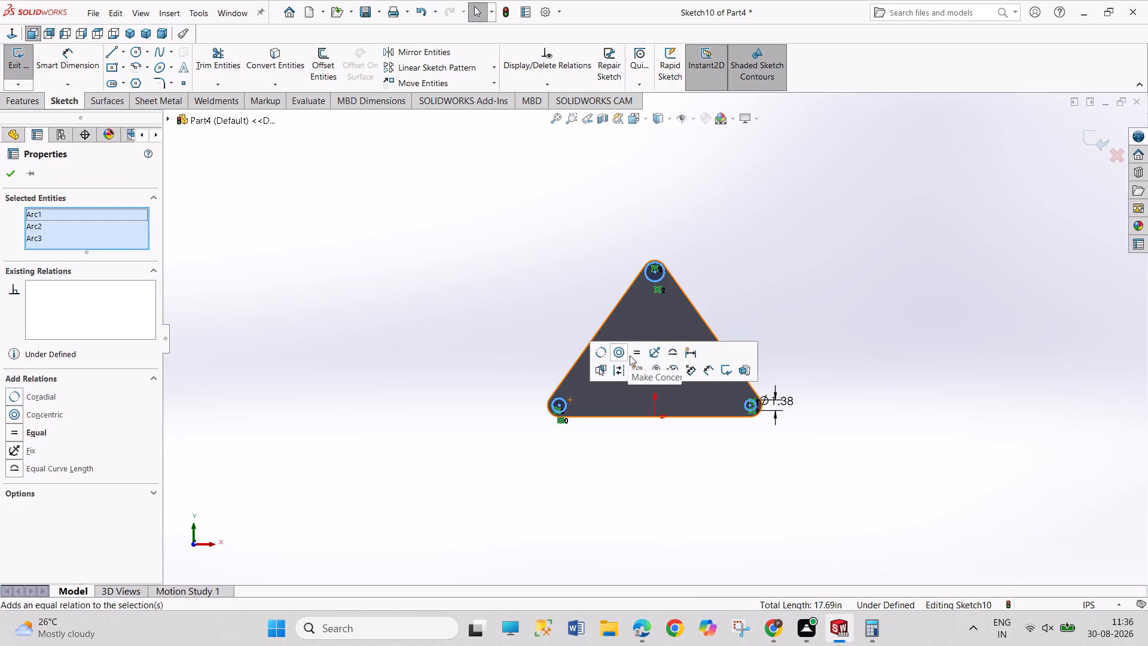
click(638, 355)
drag(636, 503, 676, 545)
drag(650, 485, 674, 529)
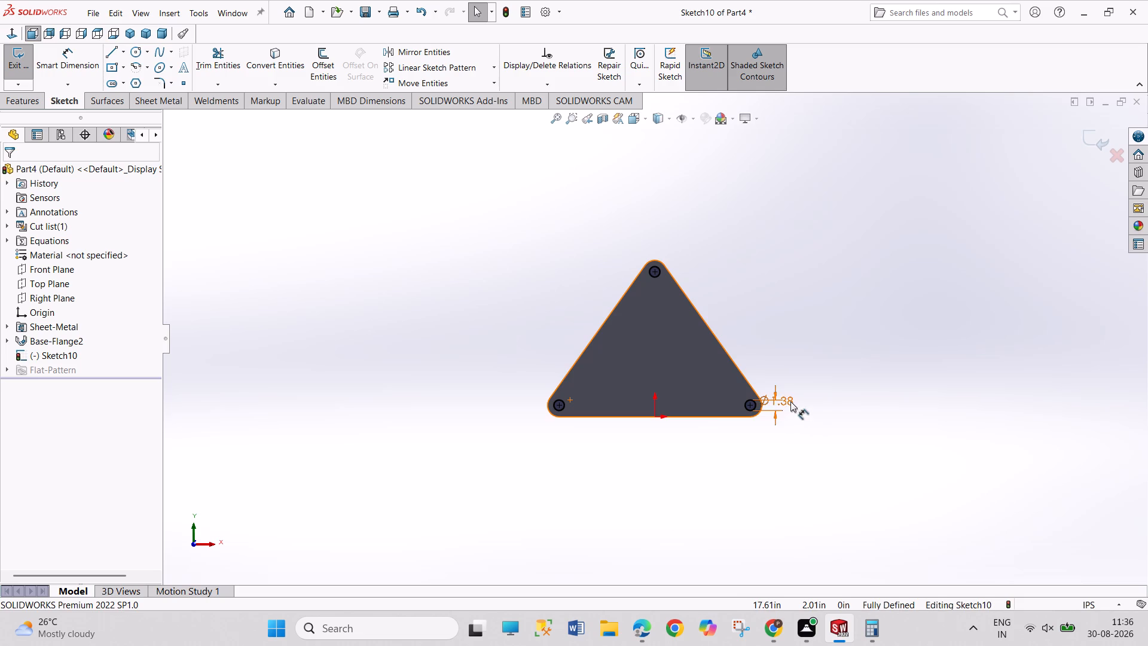
drag(790, 401, 816, 349)
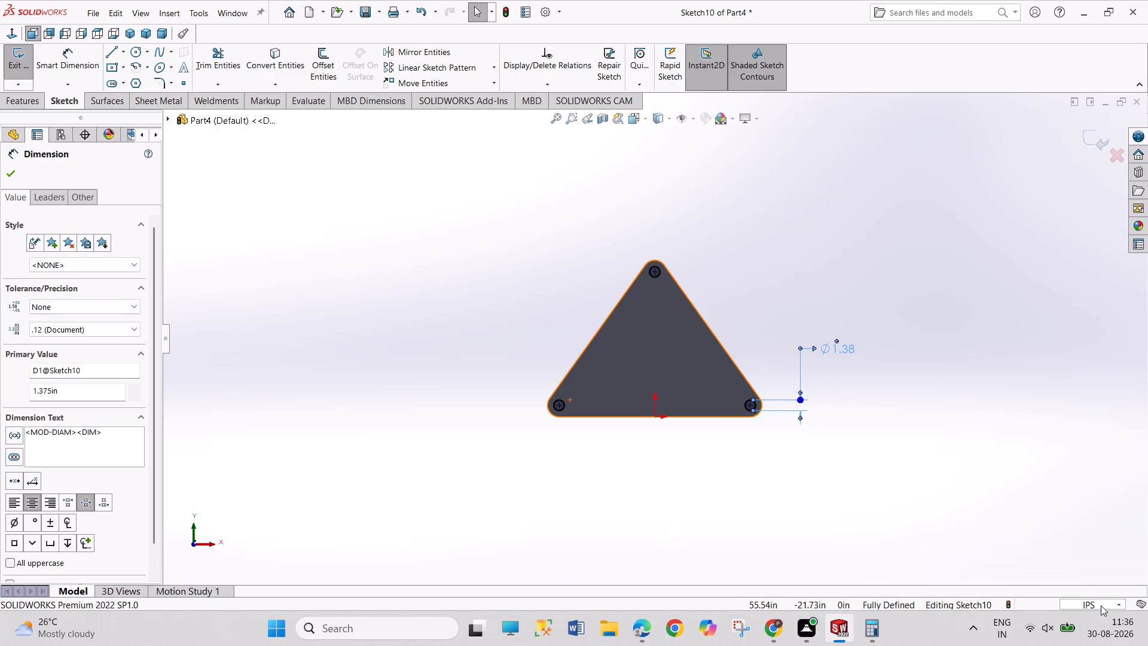
Set the document's inch length units to display as fractions with a denominator of 8.
click(1101, 603)
click(1078, 590)
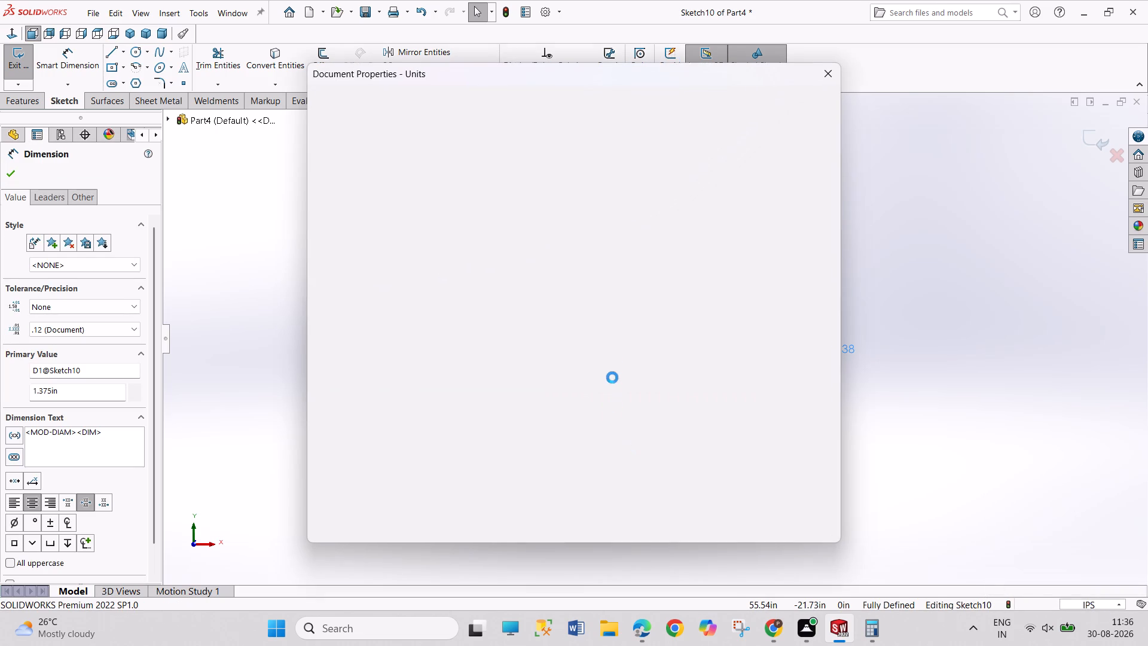
double_click(725, 260)
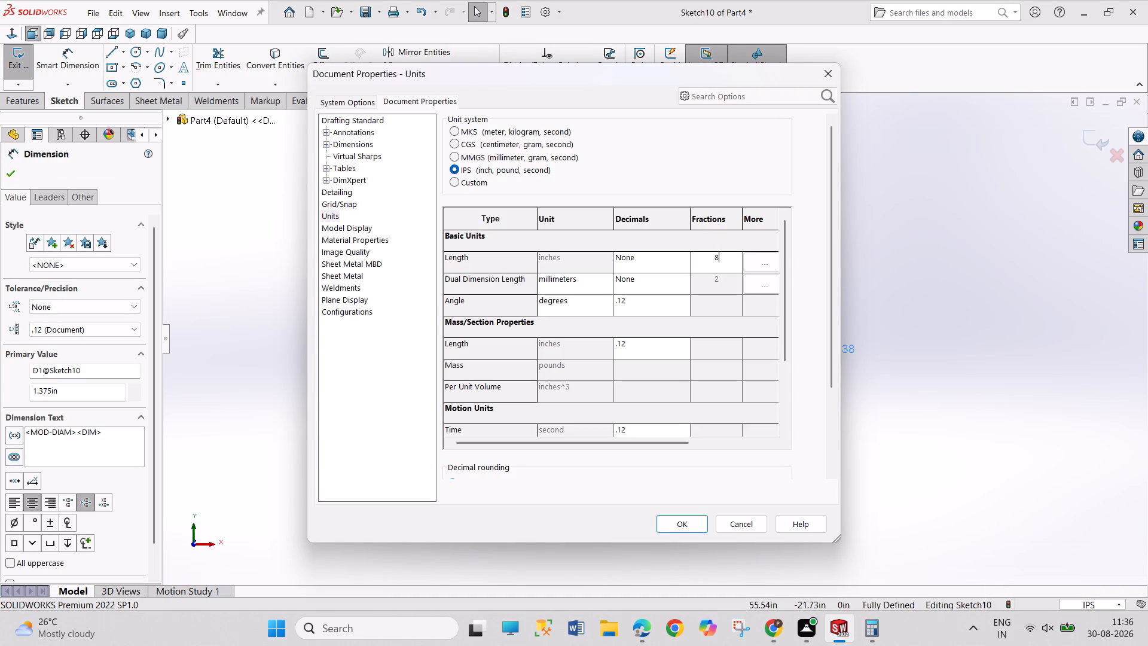
double_click(725, 261)
key(8)
key(Return)
click(686, 528)
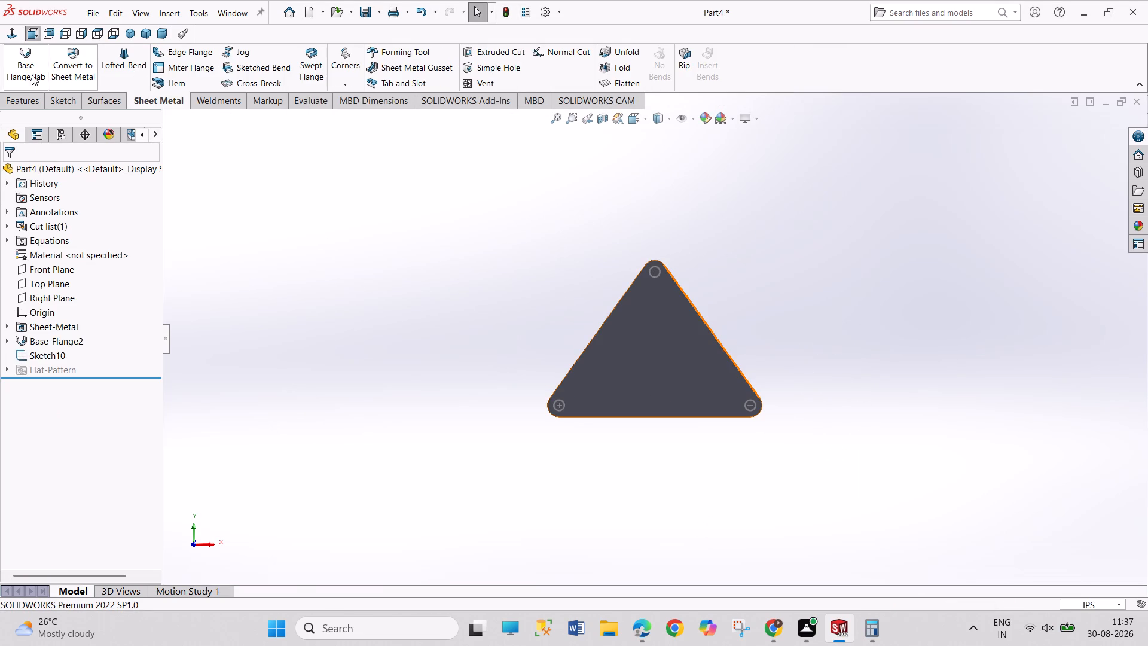
Reopen the corner-hole sketch to check how its diameter dimension is displayed, and exit the sketch.
right_click(655, 275)
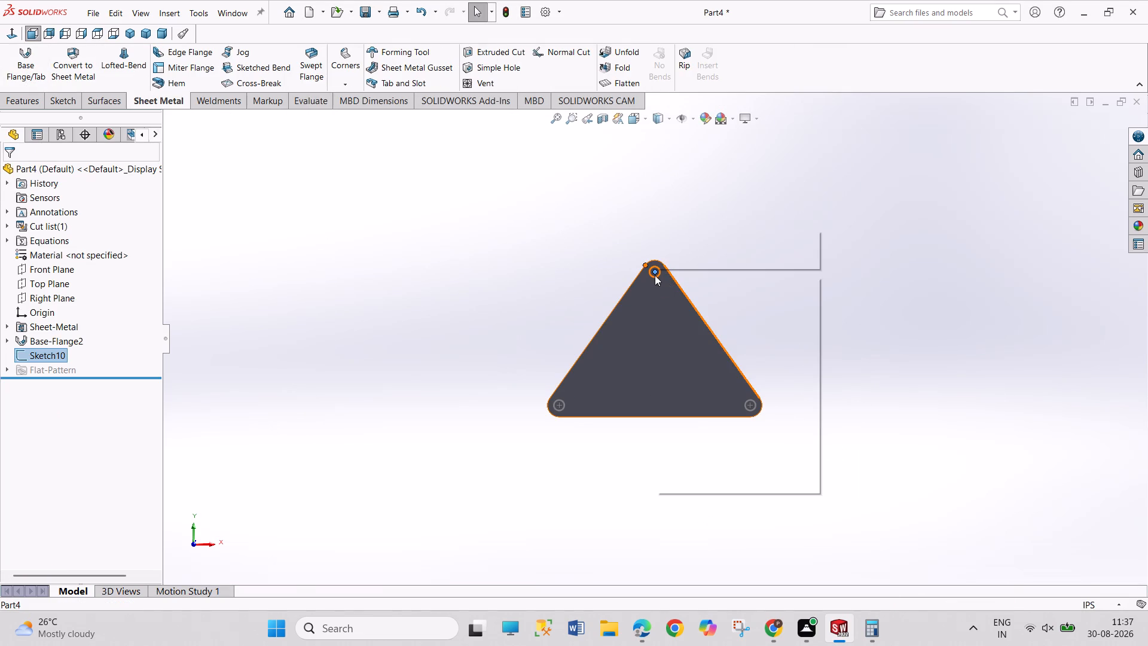
click(668, 242)
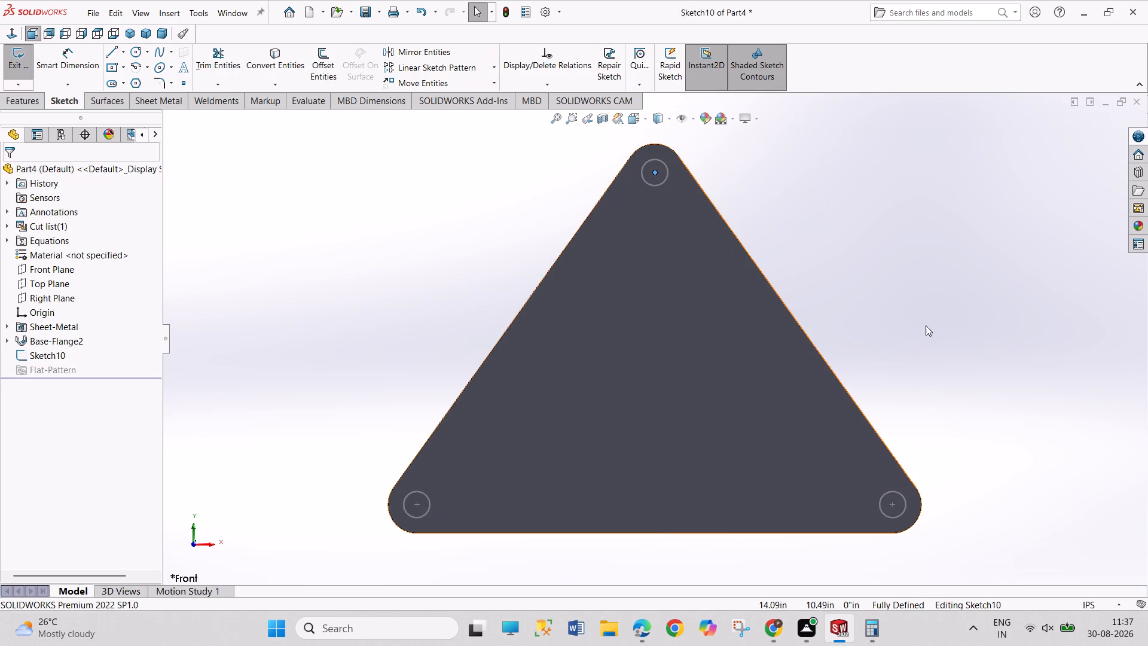
drag(922, 279, 943, 340)
drag(907, 284, 925, 330)
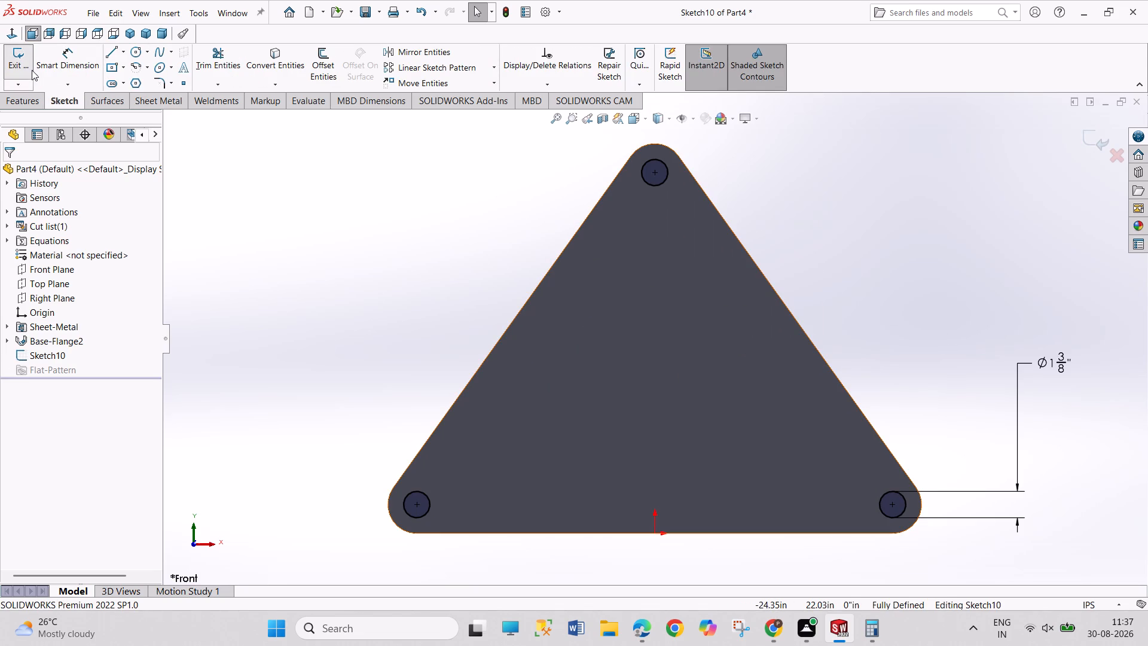
click(31, 69)
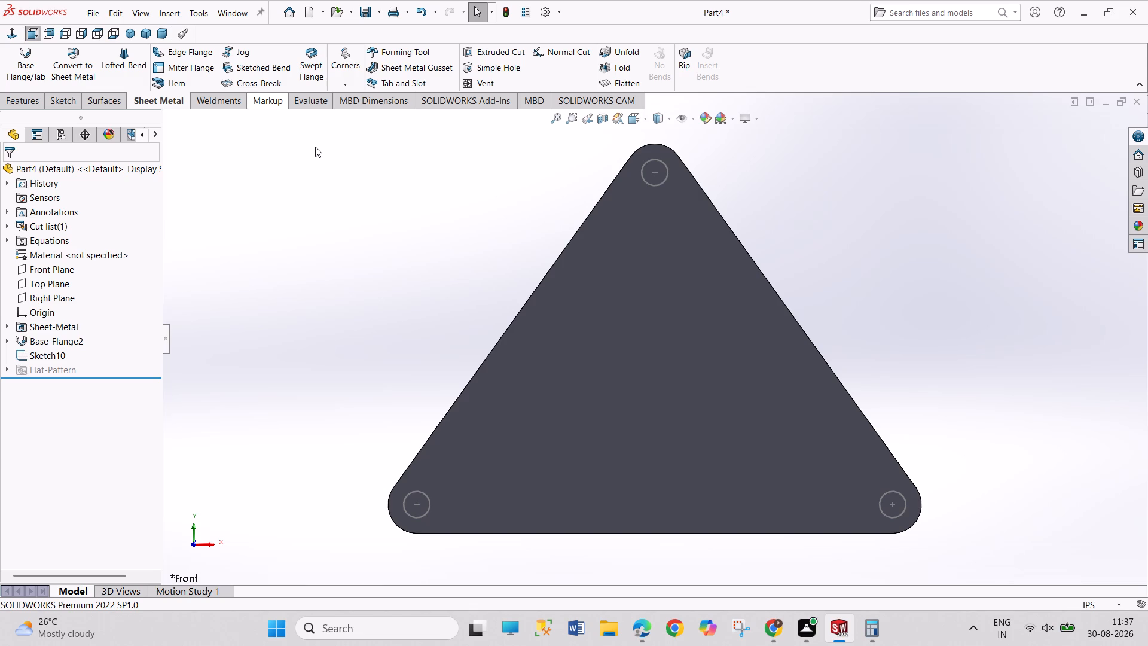
Extrude-cut the whole corner-hole sketch into the plate with a 0.10 in blind depth, clearing the single selected contour.
click(517, 50)
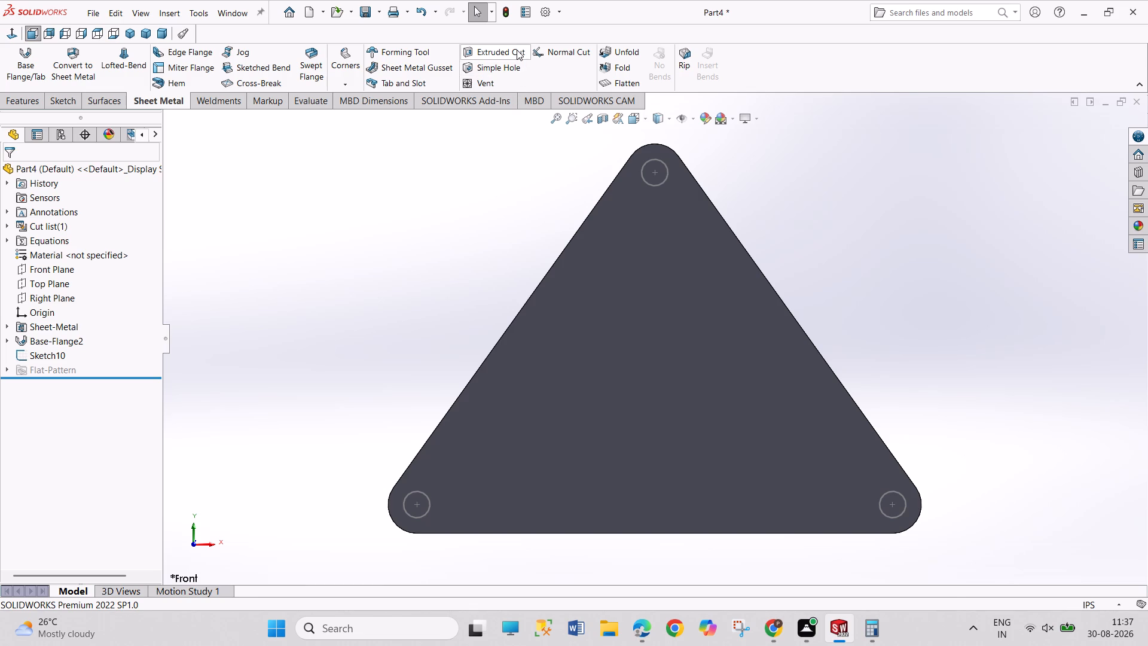
click(665, 183)
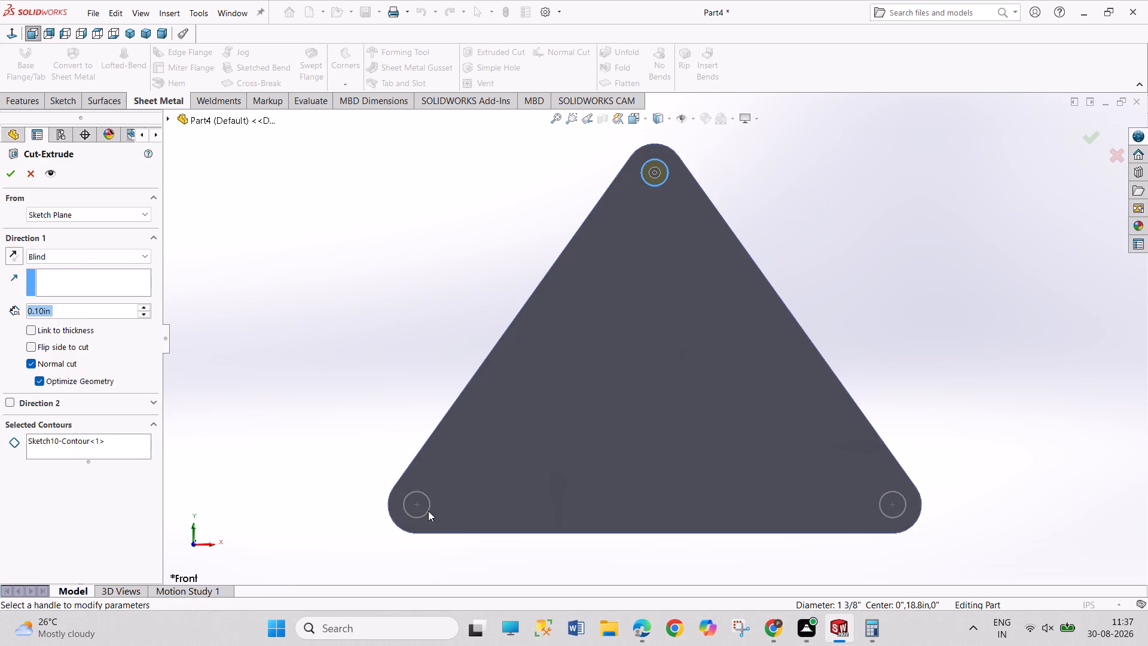
right_click(101, 450)
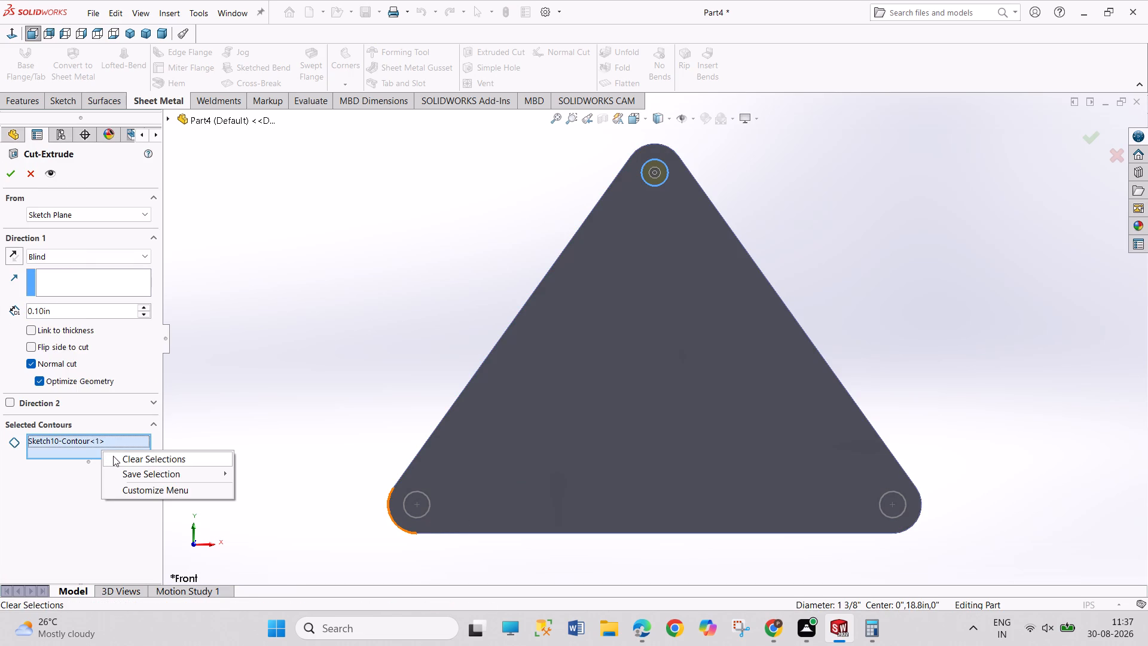
click(113, 456)
click(10, 179)
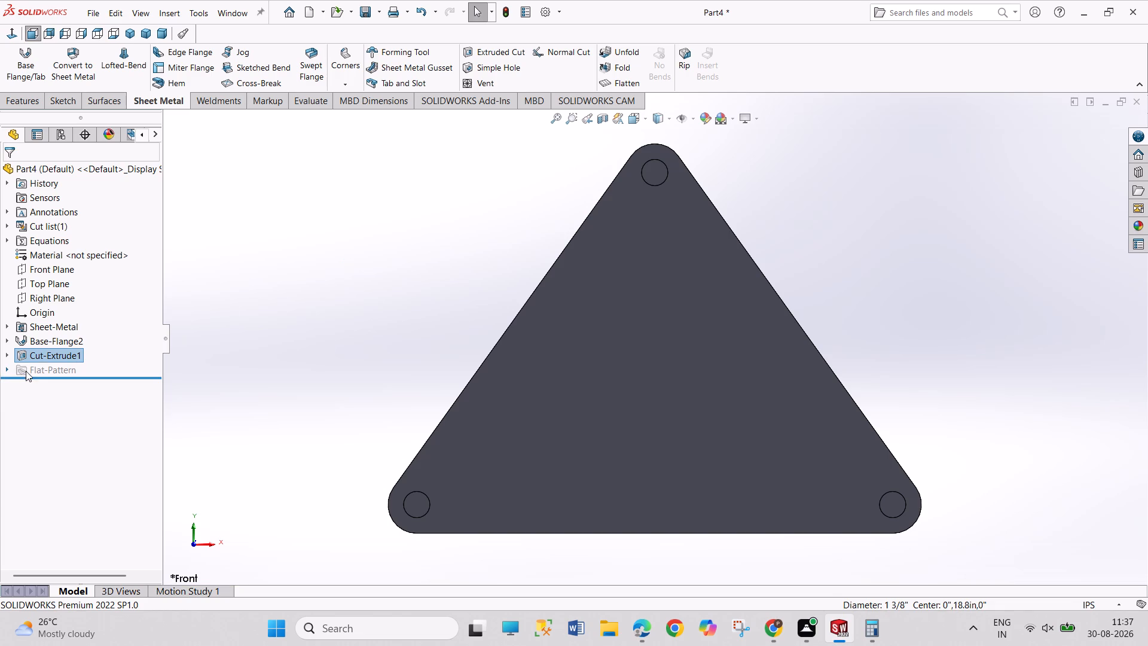
Edit the corner-hole cut and set its blind depth to 0.75 in.
right_click(44, 350)
click(53, 317)
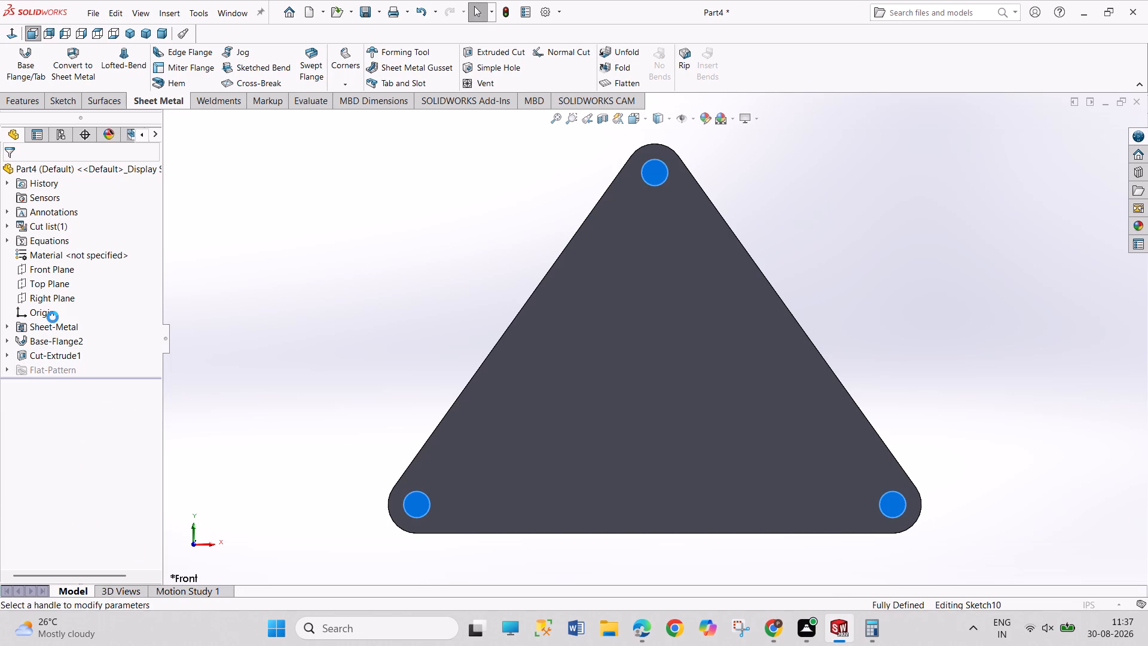
text(0.75)
key(Return)
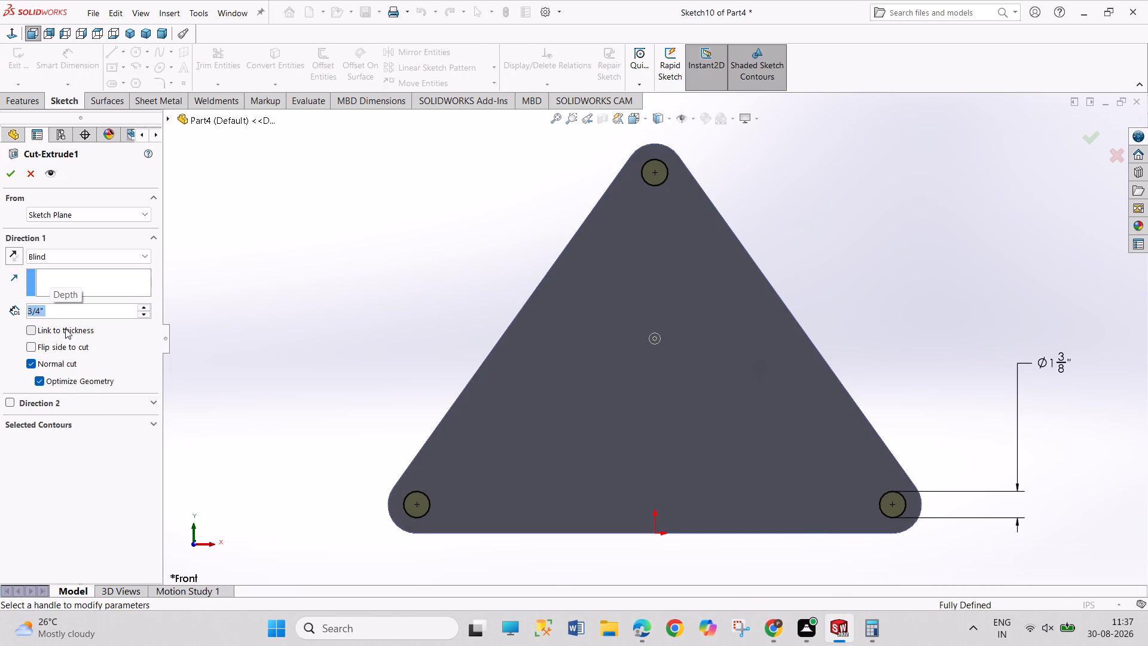
click(15, 175)
drag(309, 253, 340, 301)
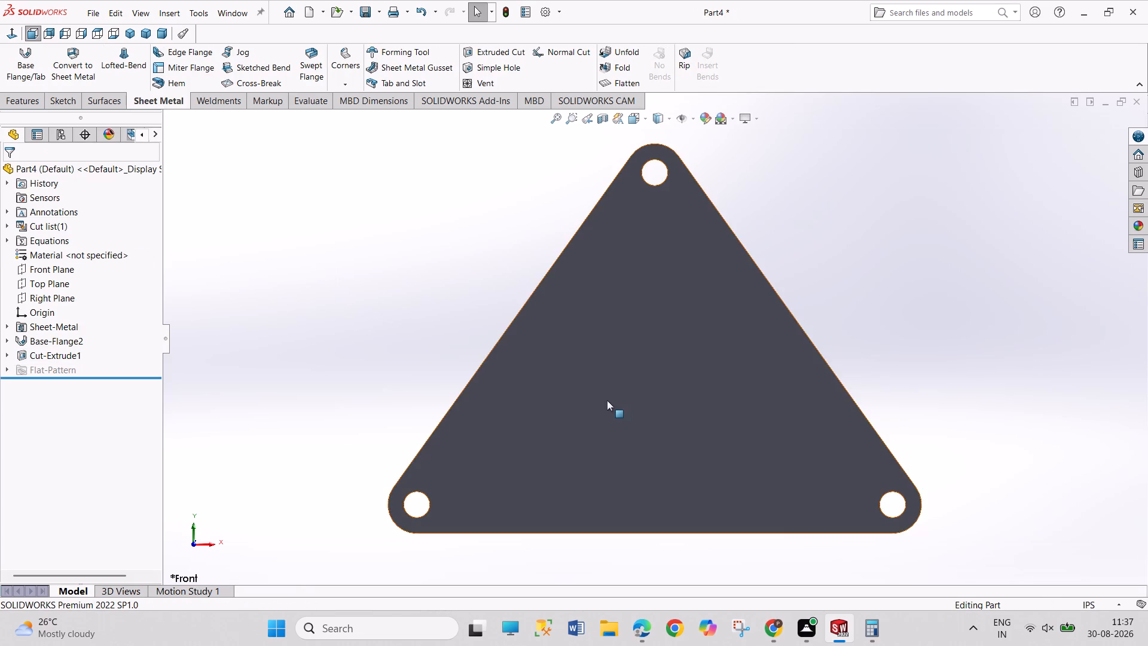
Start a sketch on the plate's face and draw a vertical line about 28.6 in long across its left half.
click(607, 400)
click(659, 367)
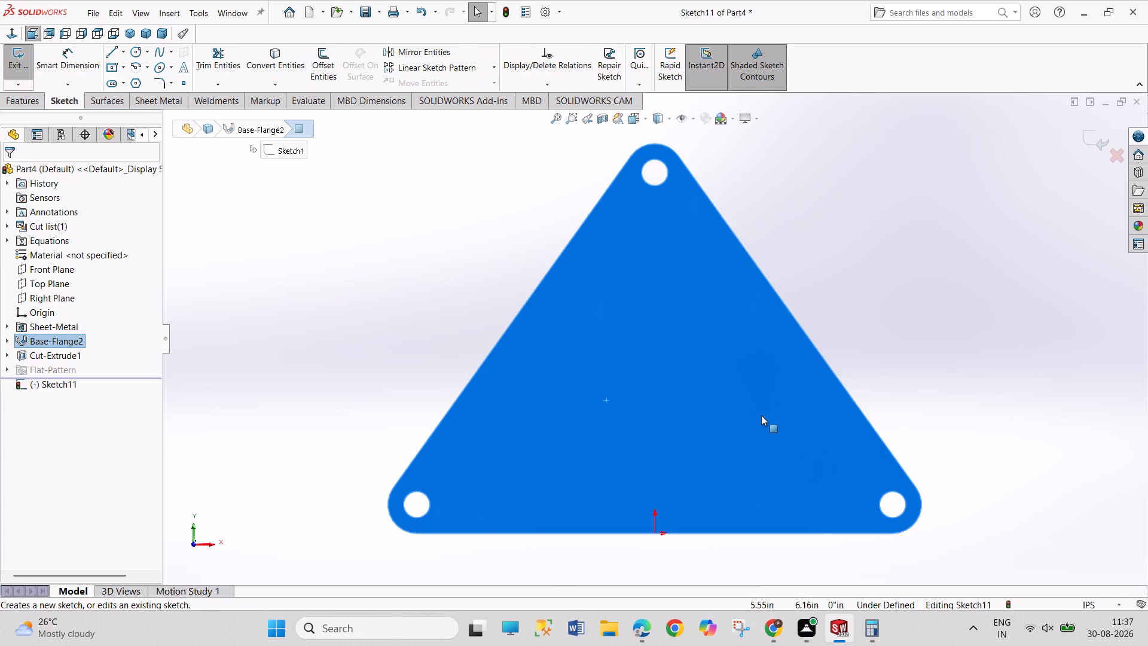
scroll(848, 367, up, 4)
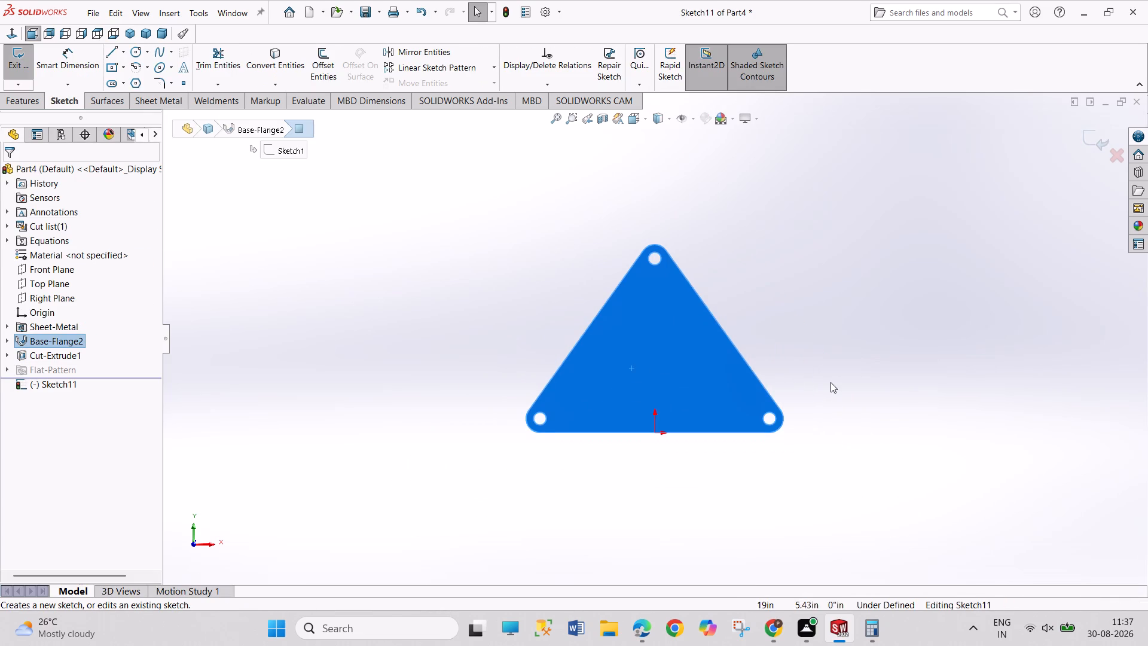
click(831, 382)
scroll(790, 347, down, 1)
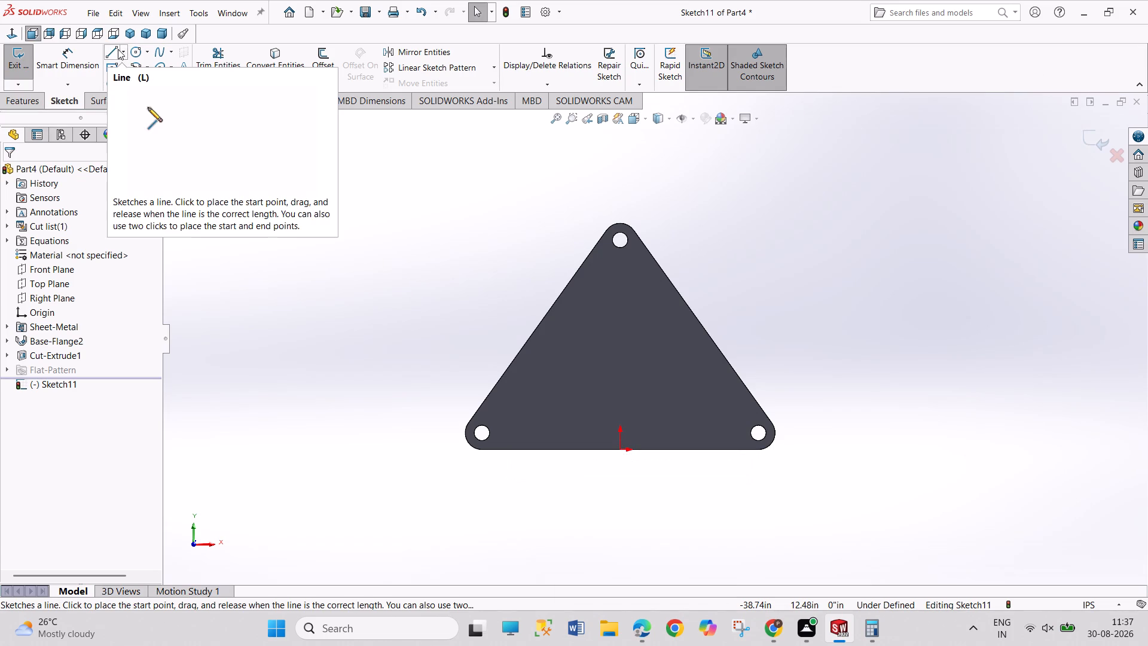
click(113, 49)
click(545, 176)
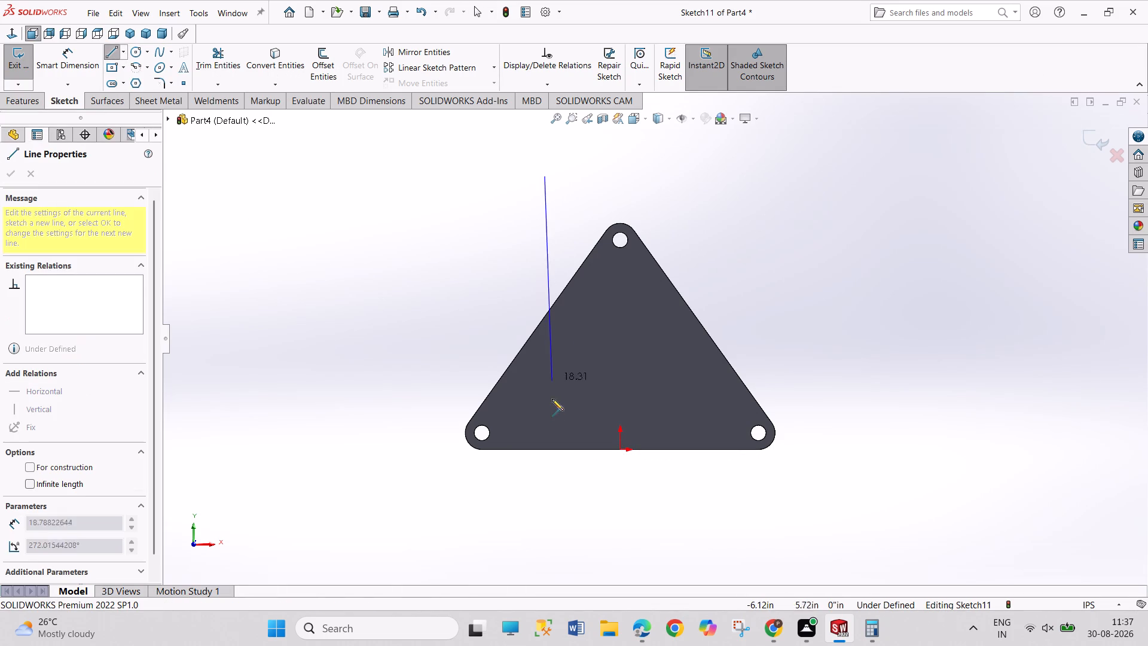
click(548, 495)
right_click(561, 495)
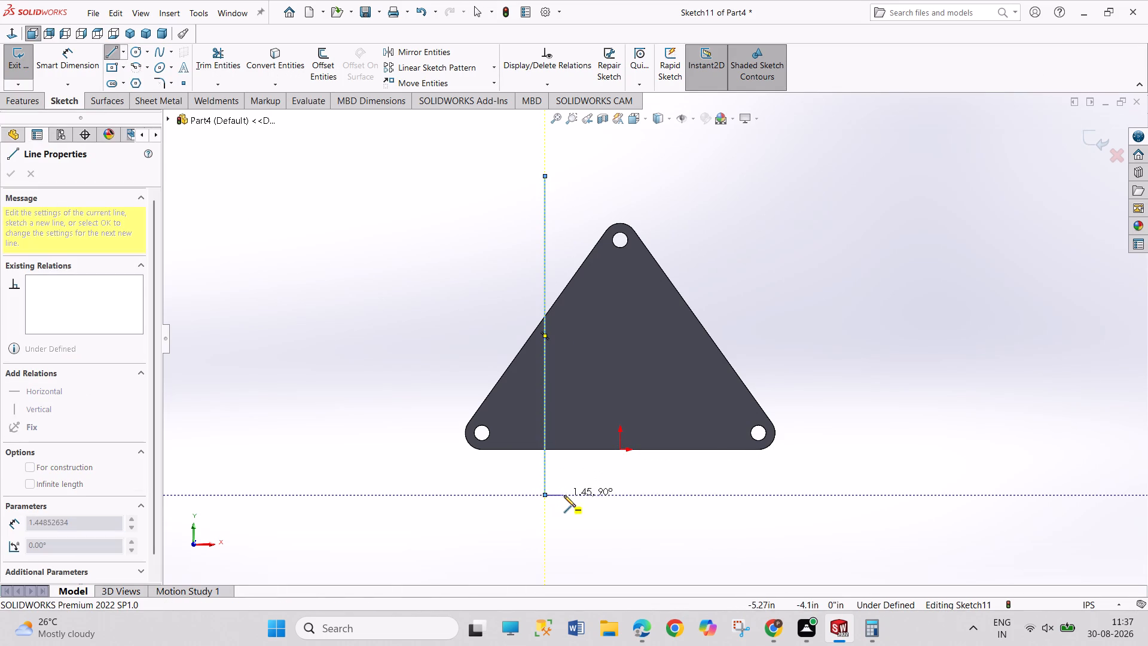
click(569, 495)
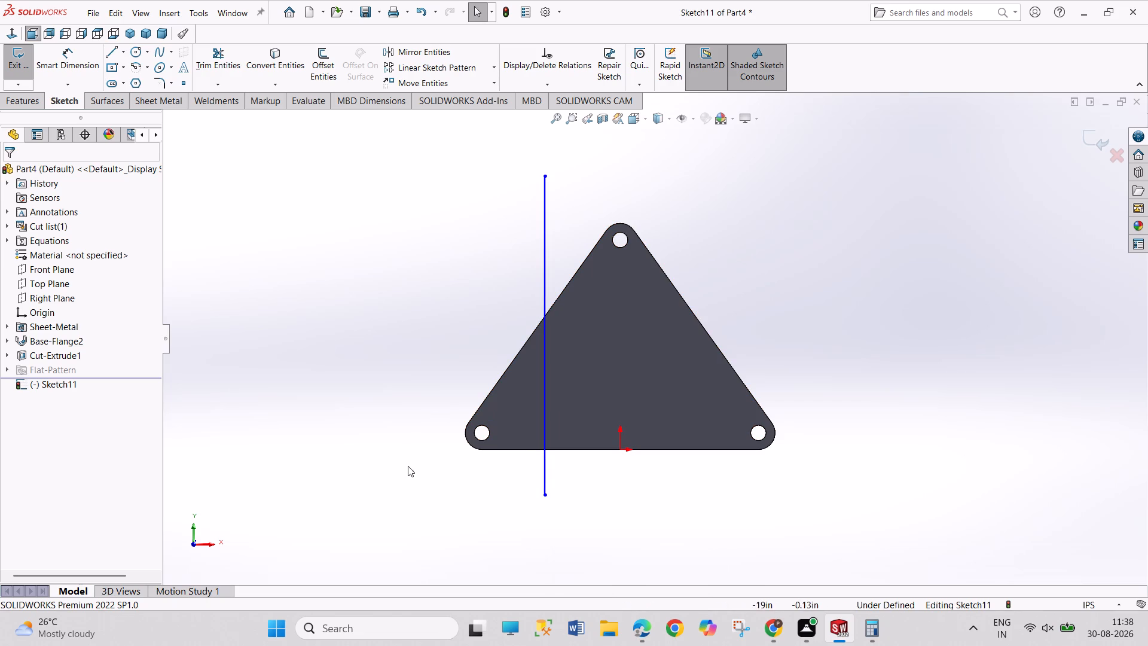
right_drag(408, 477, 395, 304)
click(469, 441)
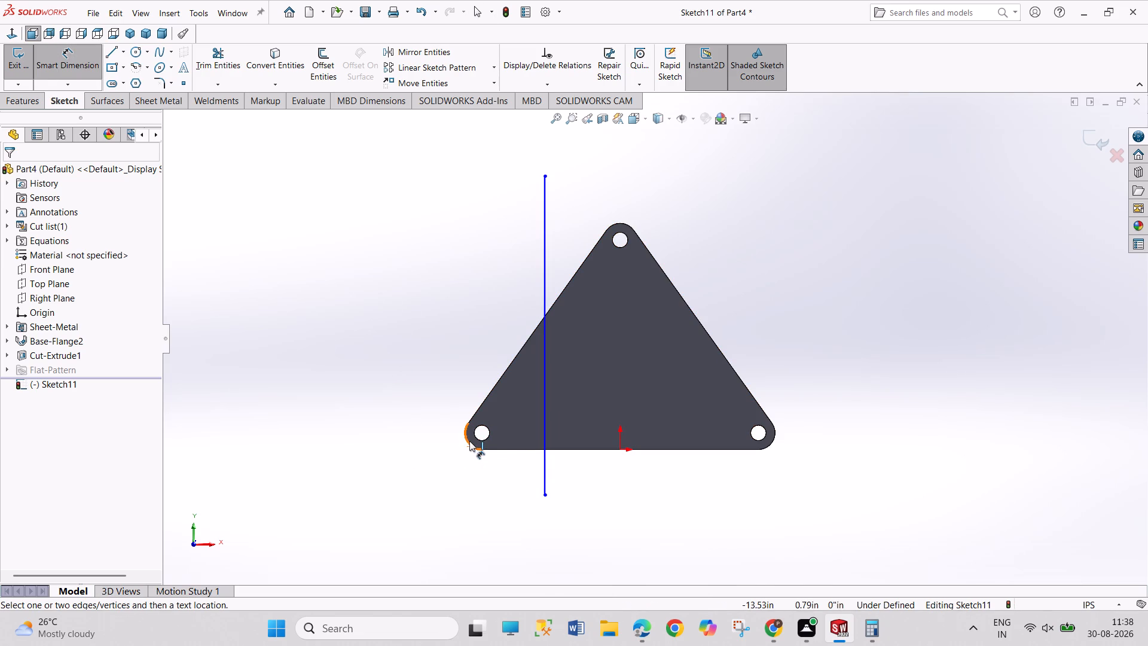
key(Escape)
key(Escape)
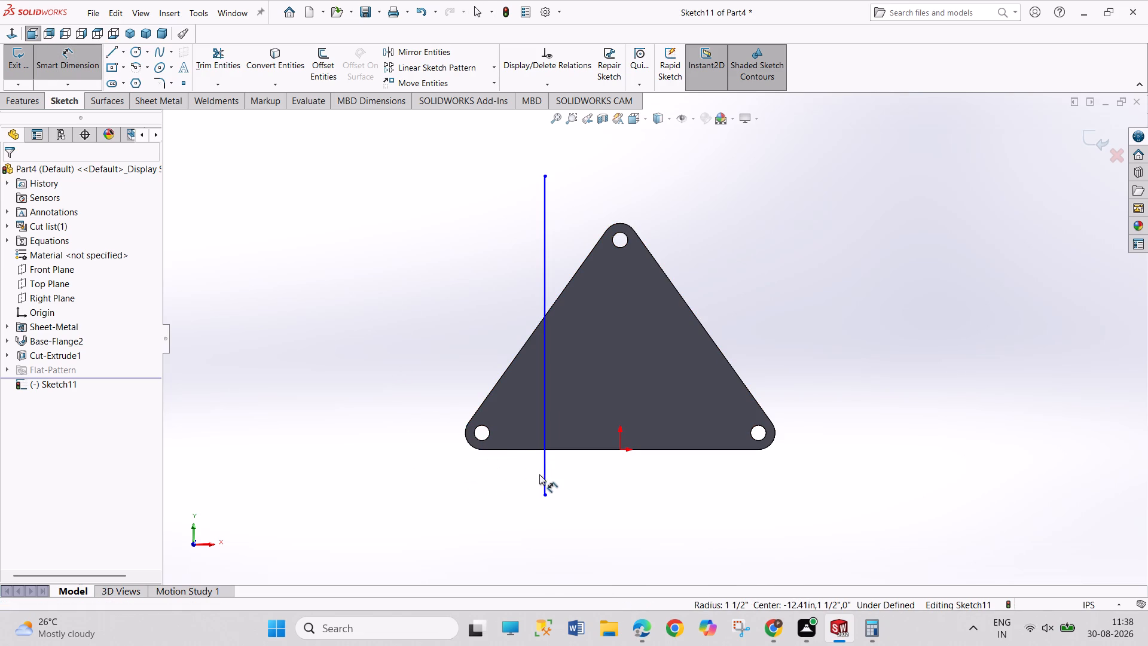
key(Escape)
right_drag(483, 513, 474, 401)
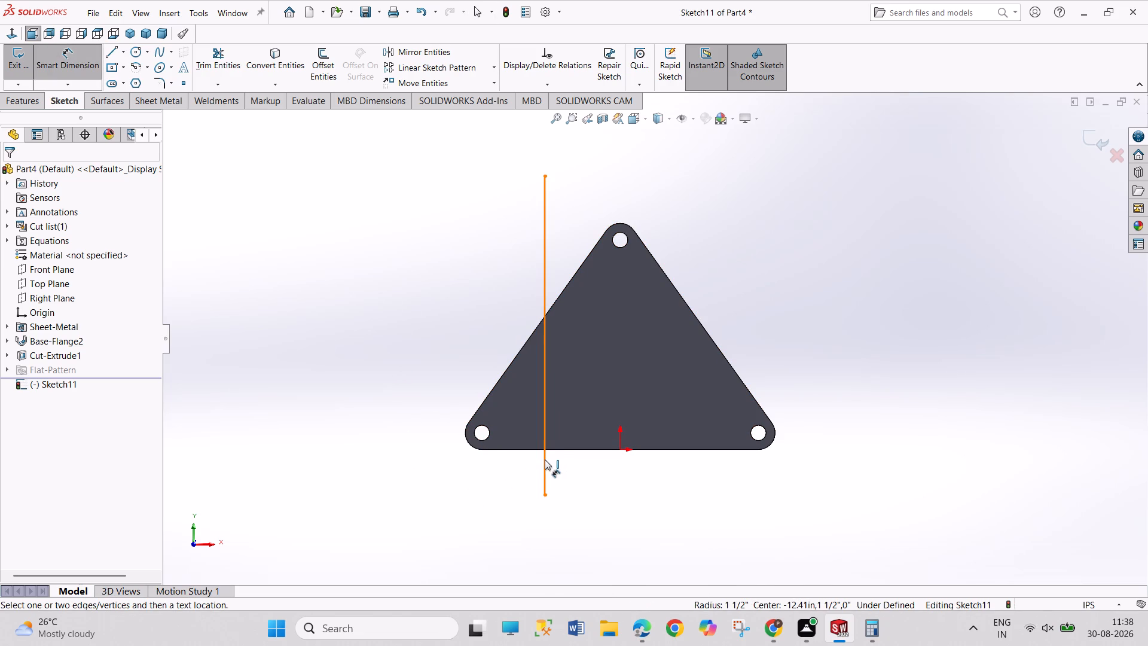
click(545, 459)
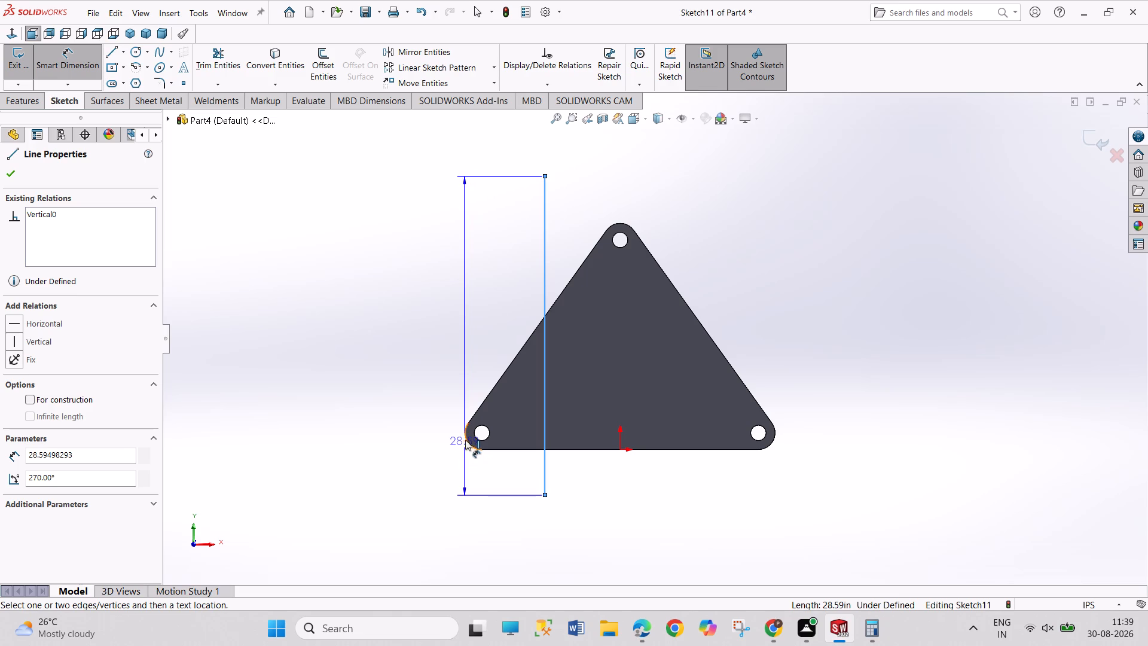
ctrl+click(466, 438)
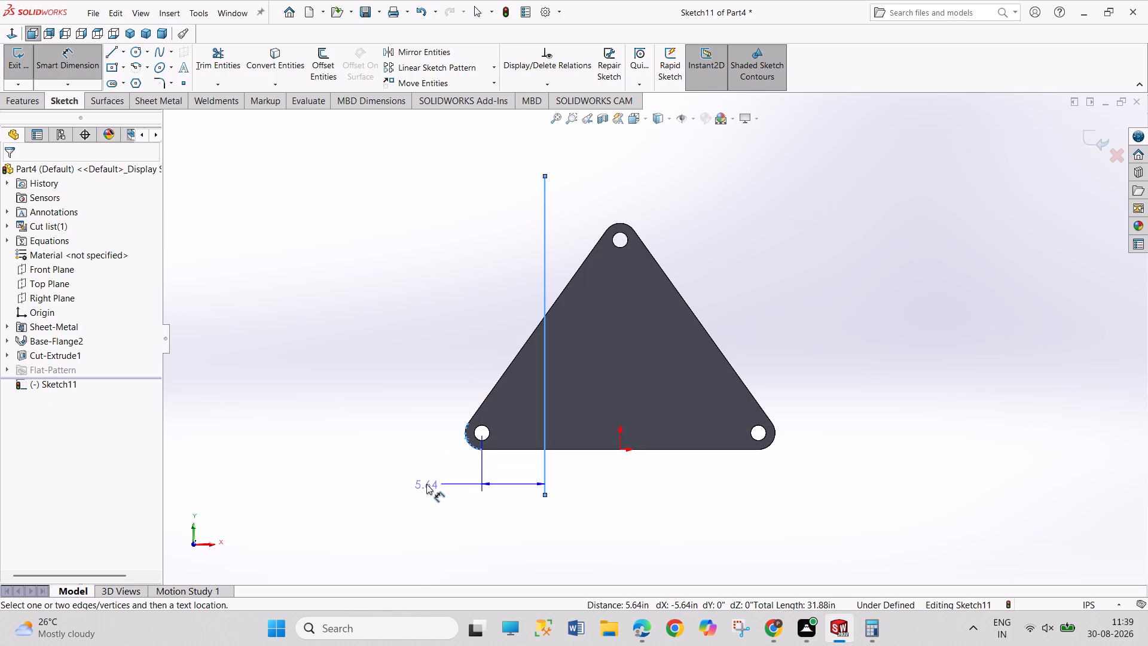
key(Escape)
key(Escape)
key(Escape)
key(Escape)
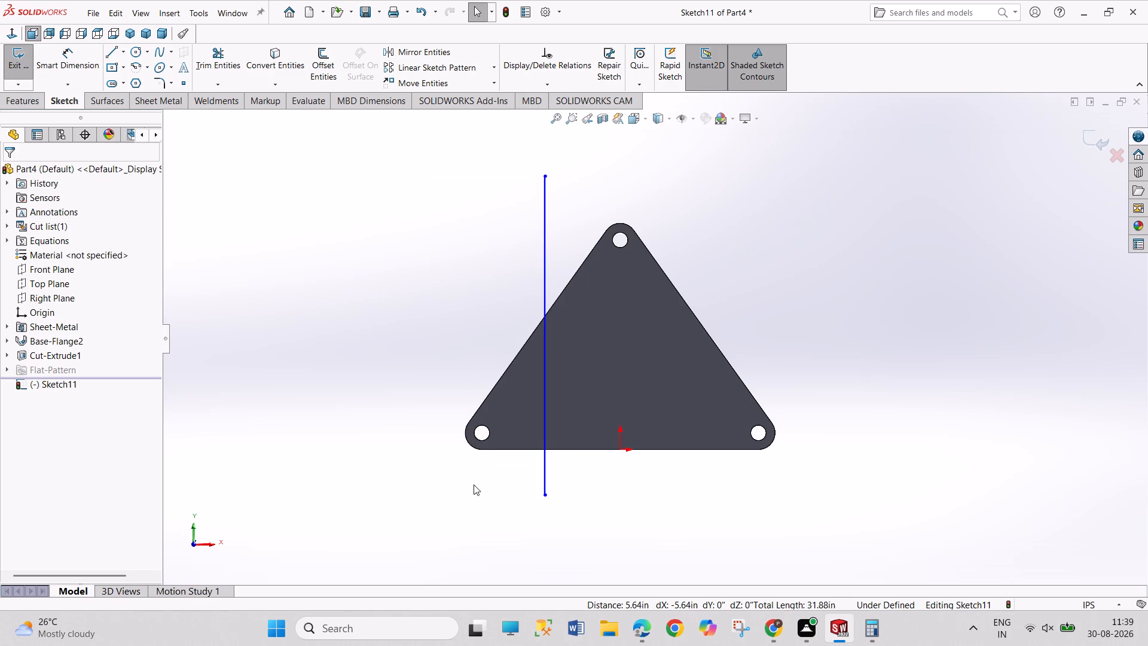
Convert the plate's rounded lower-left corner edge into a sketch arc.
click(470, 446)
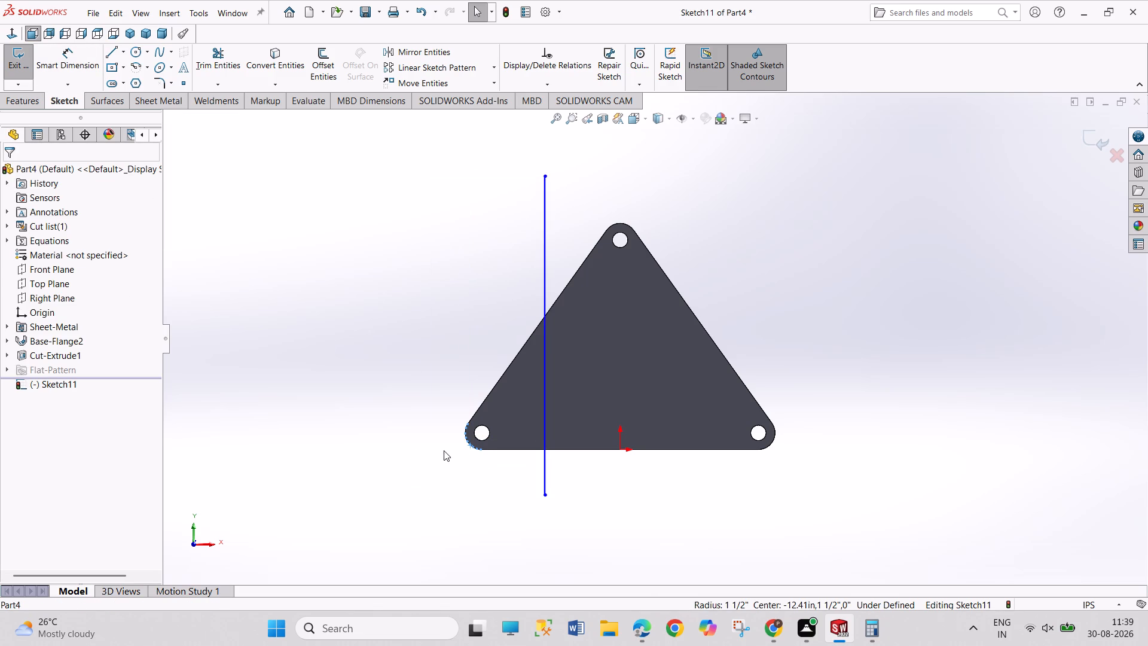
click(275, 61)
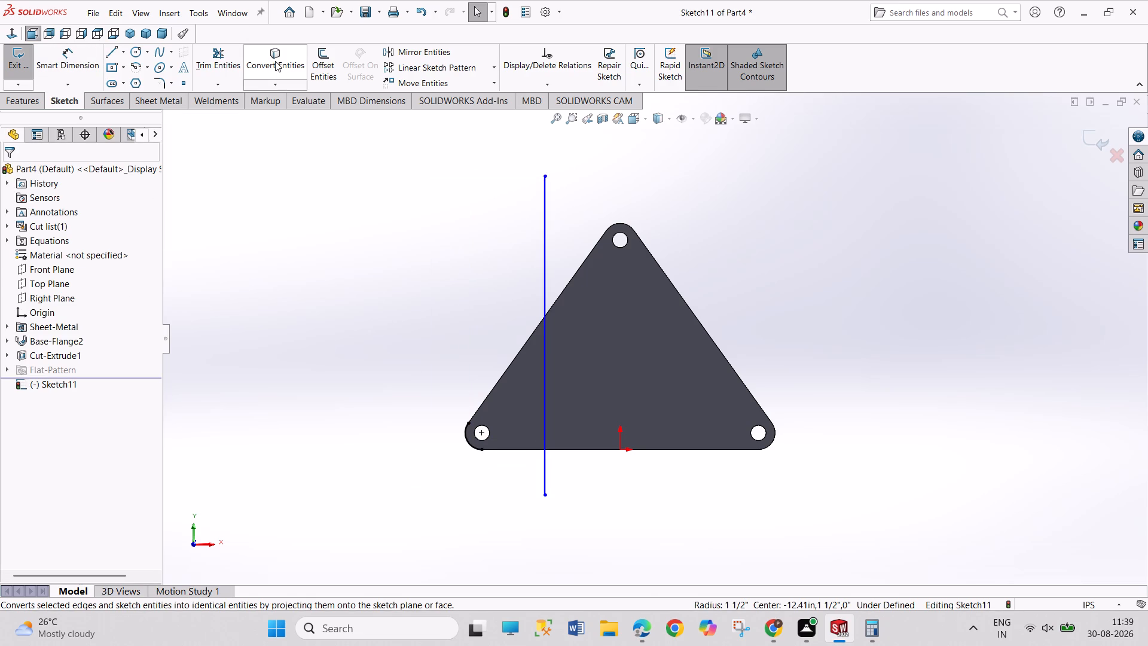
click(331, 422)
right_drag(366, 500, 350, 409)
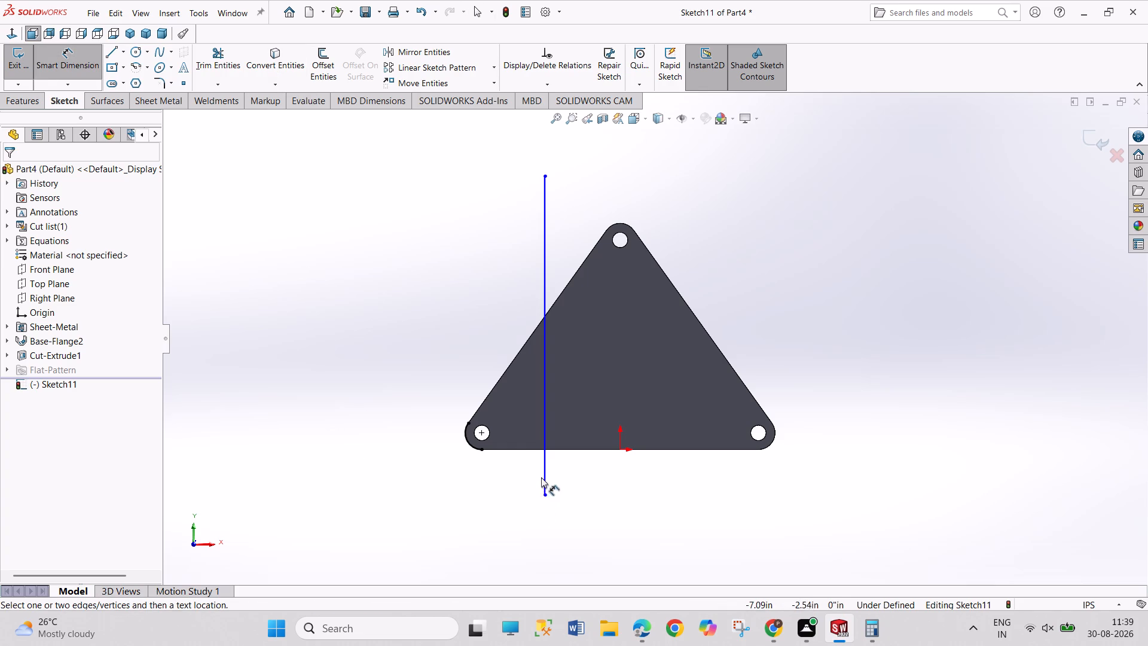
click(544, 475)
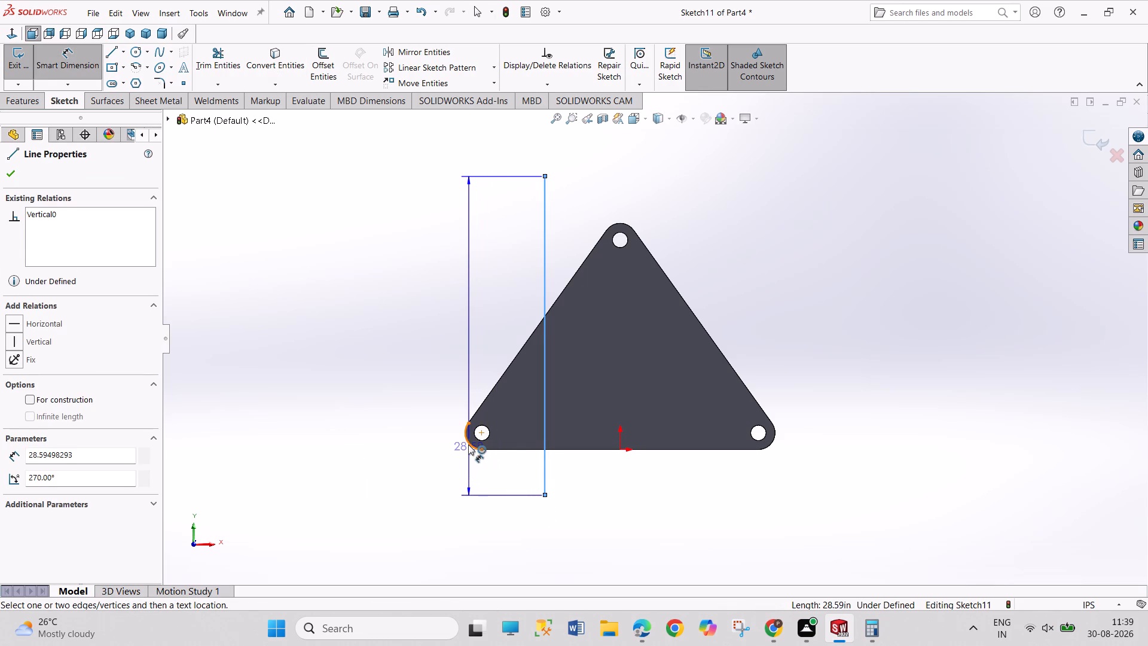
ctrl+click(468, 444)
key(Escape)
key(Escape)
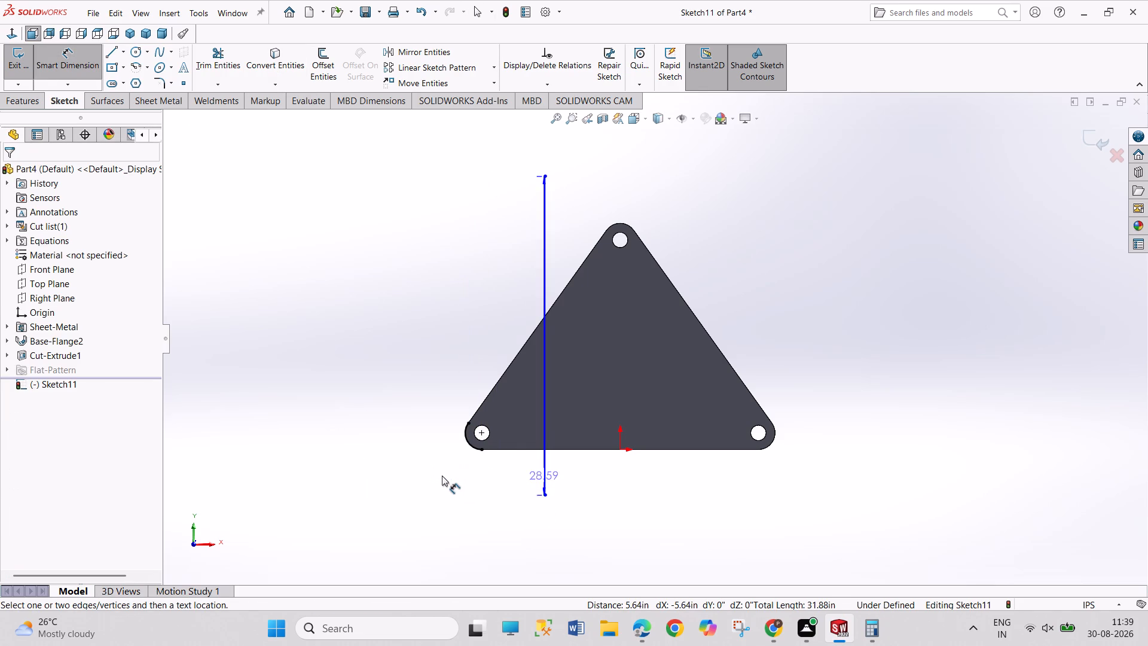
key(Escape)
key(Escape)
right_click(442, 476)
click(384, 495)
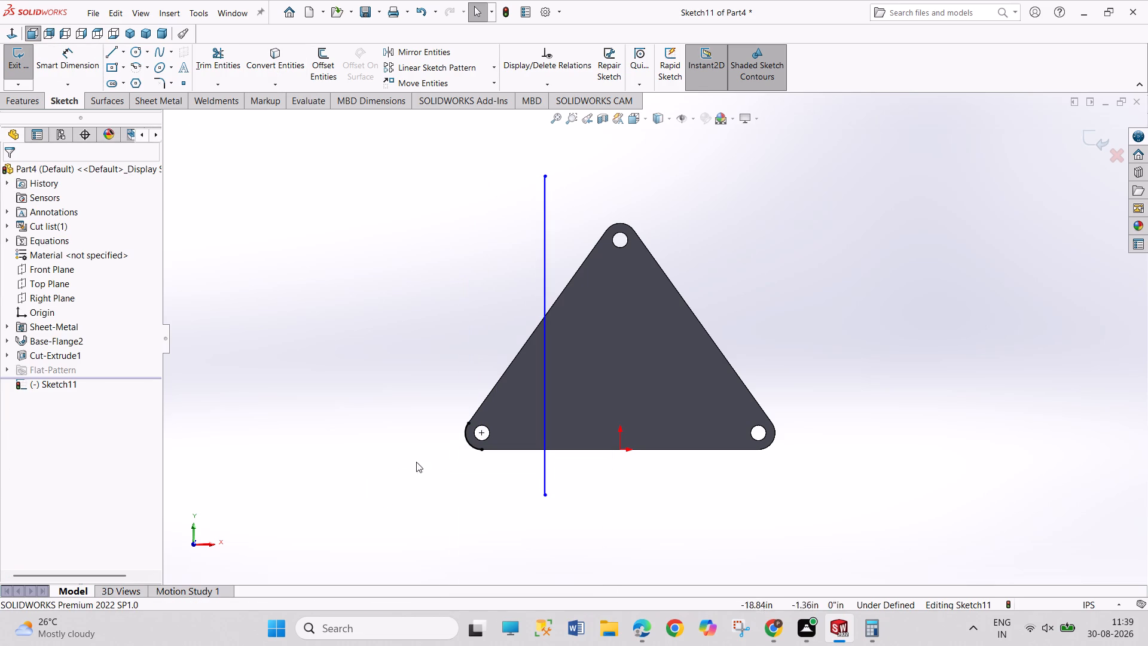
Delete the converted sketch arc at the plate's lower-left corner.
right_click(466, 440)
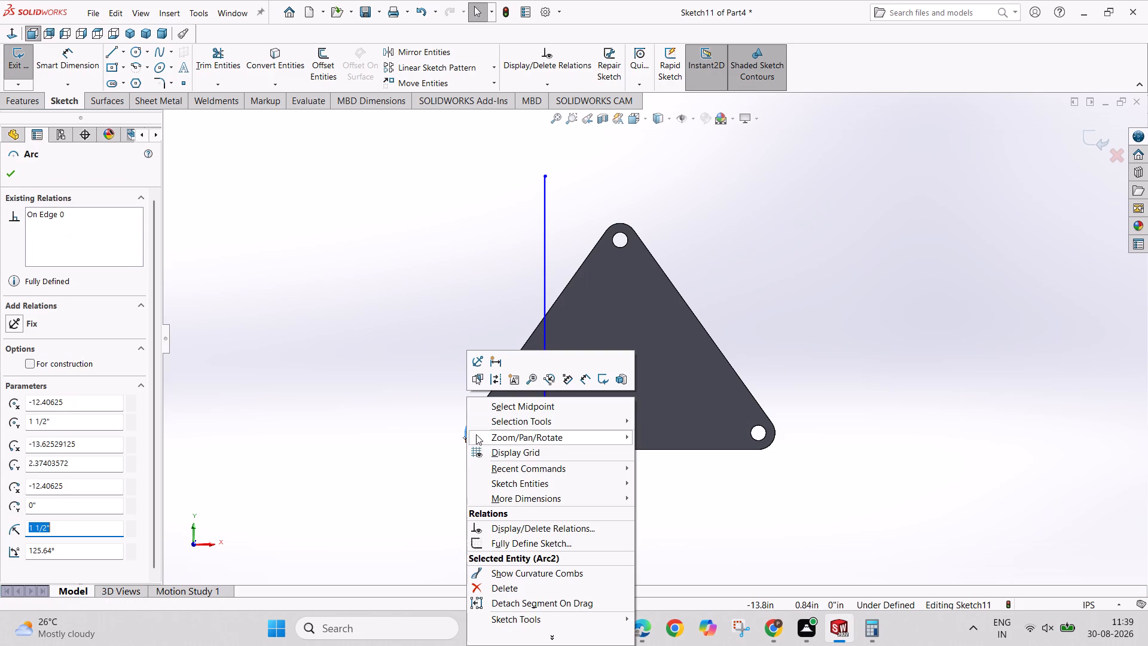
click(495, 589)
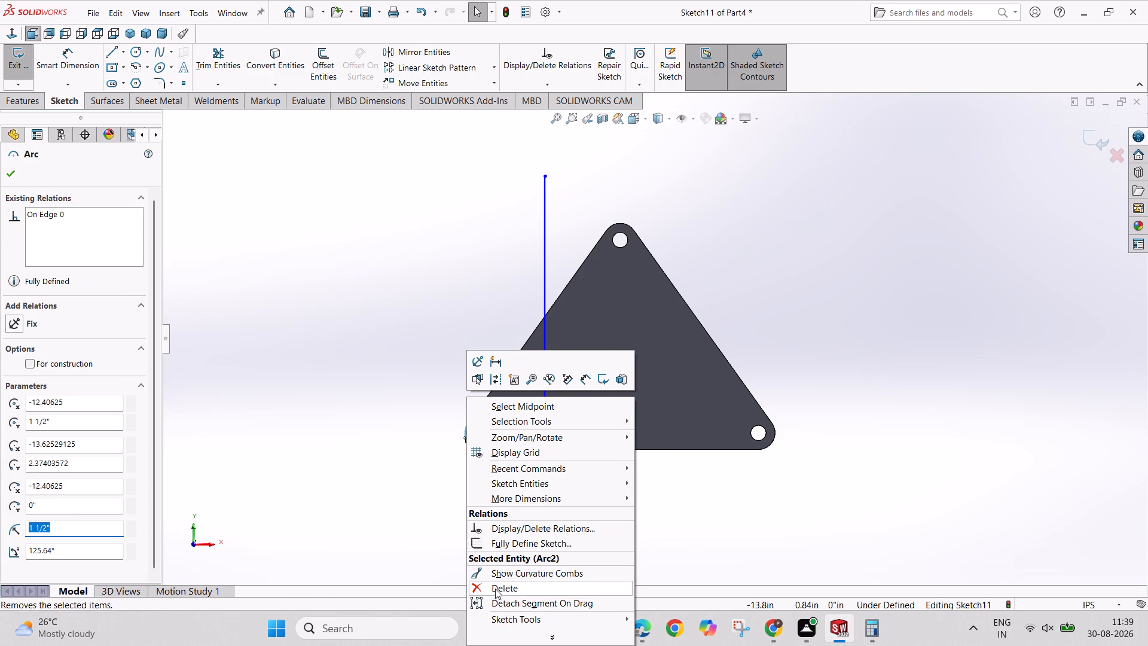
Sketch a 1 1/2 in radius circle centred on the lower-left hole, reaching the plate's rounded corner edge.
click(133, 51)
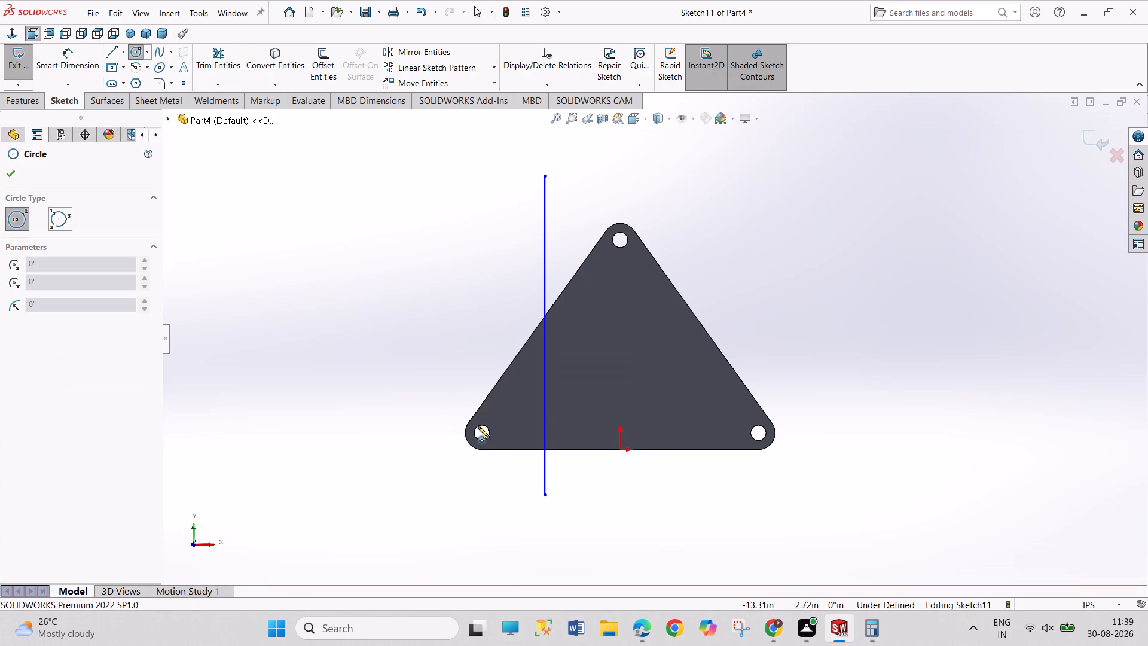
click(483, 431)
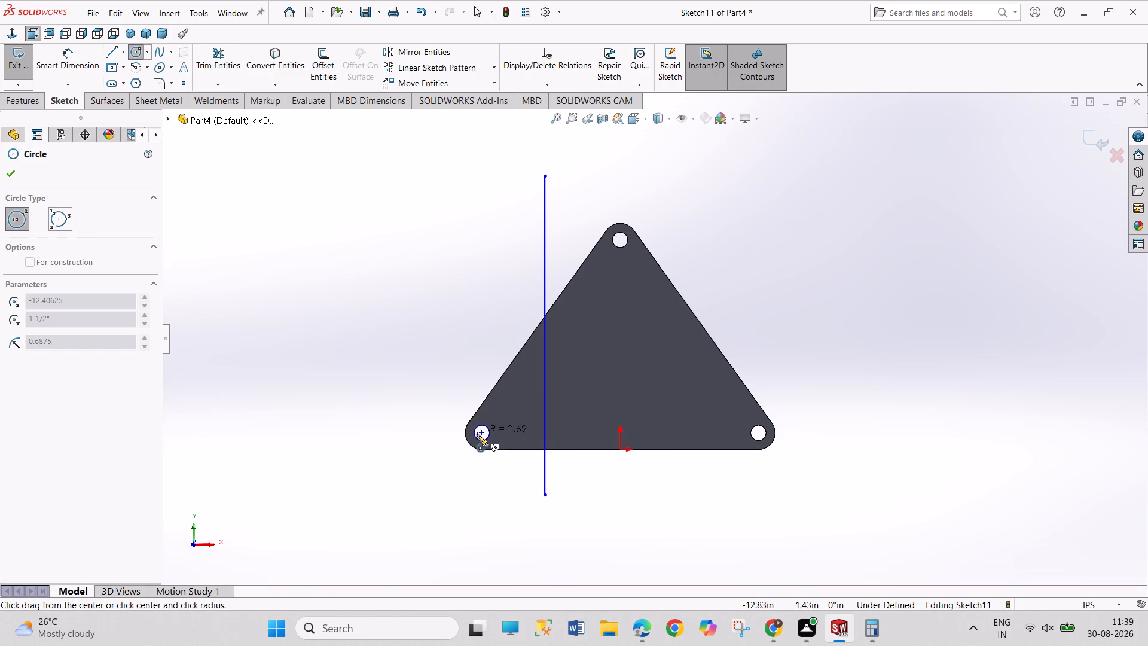
click(471, 442)
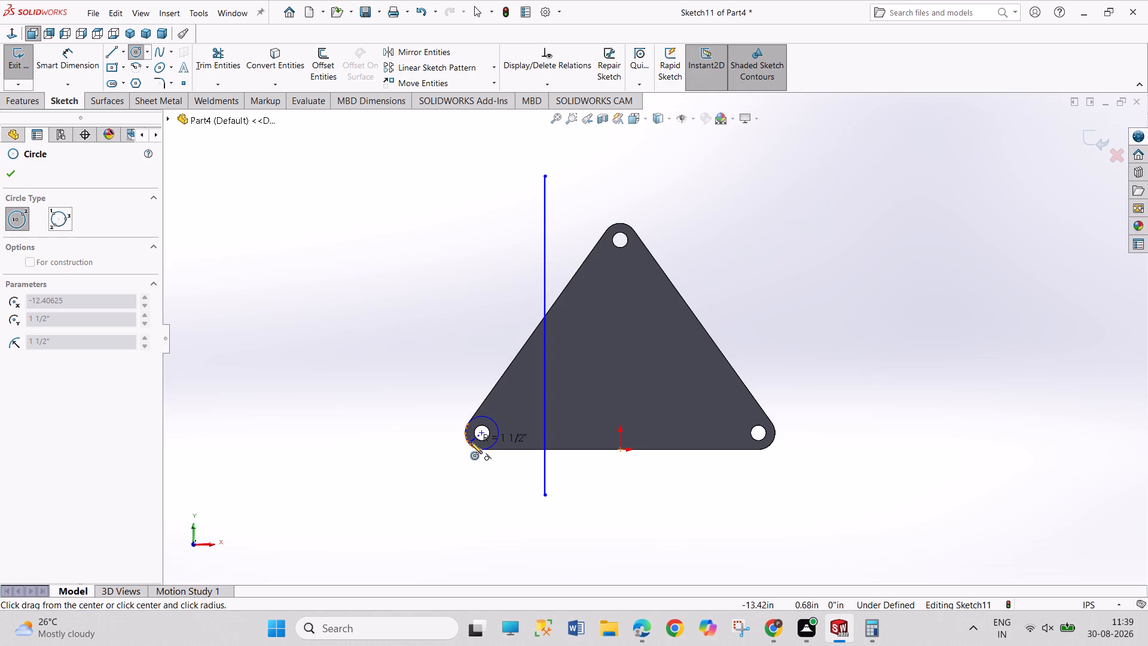
right_click(399, 390)
click(411, 398)
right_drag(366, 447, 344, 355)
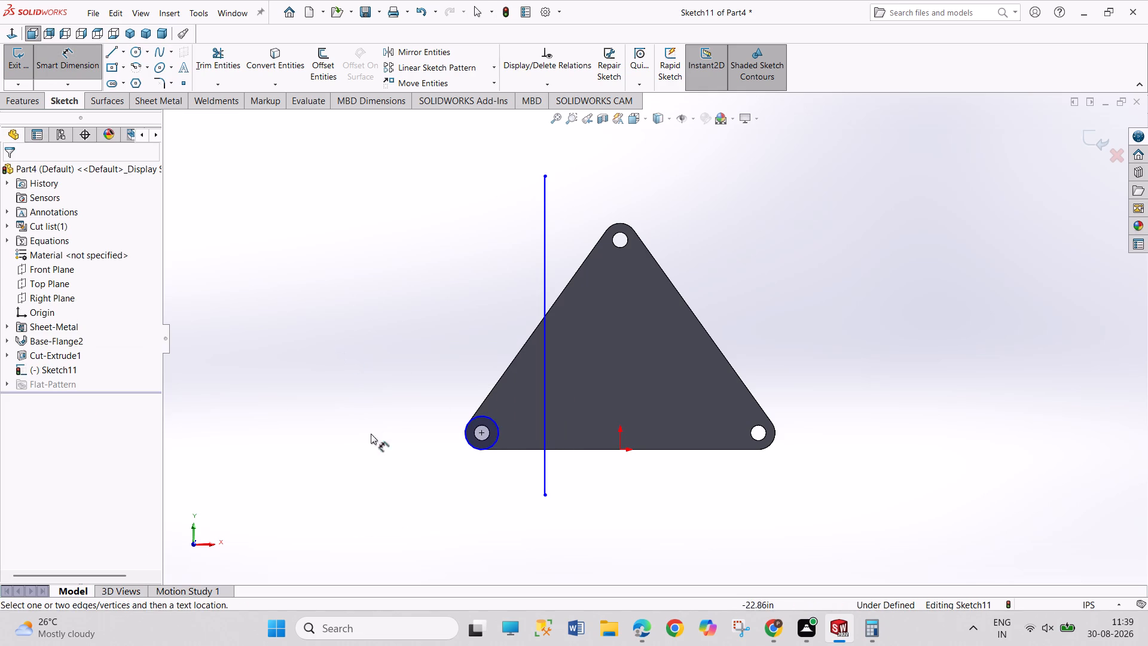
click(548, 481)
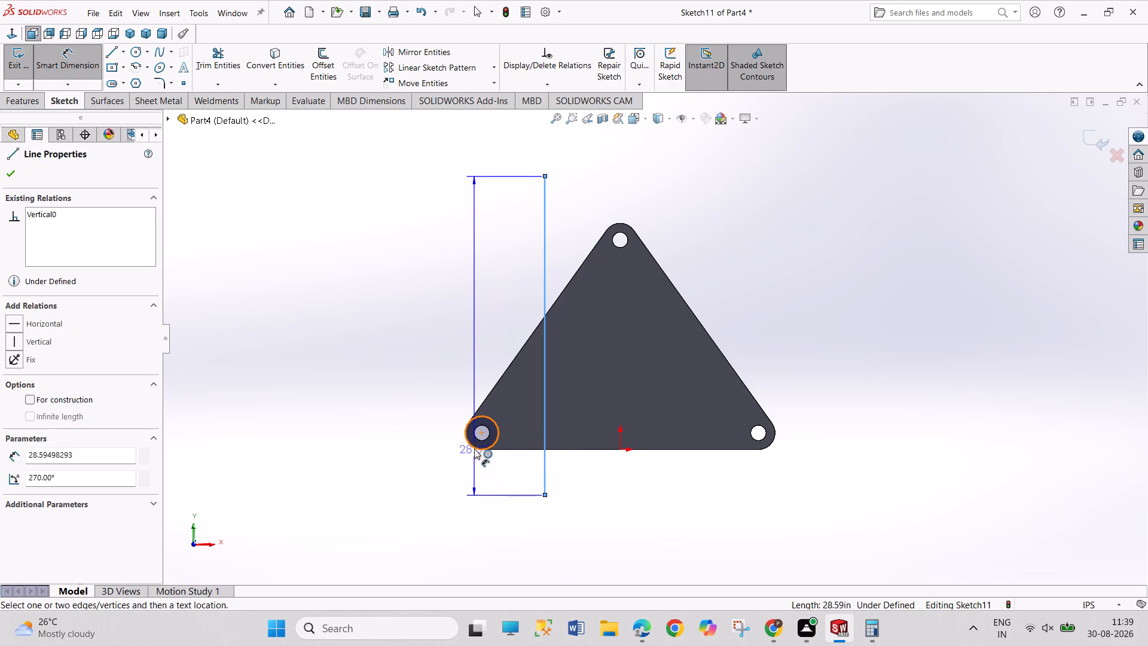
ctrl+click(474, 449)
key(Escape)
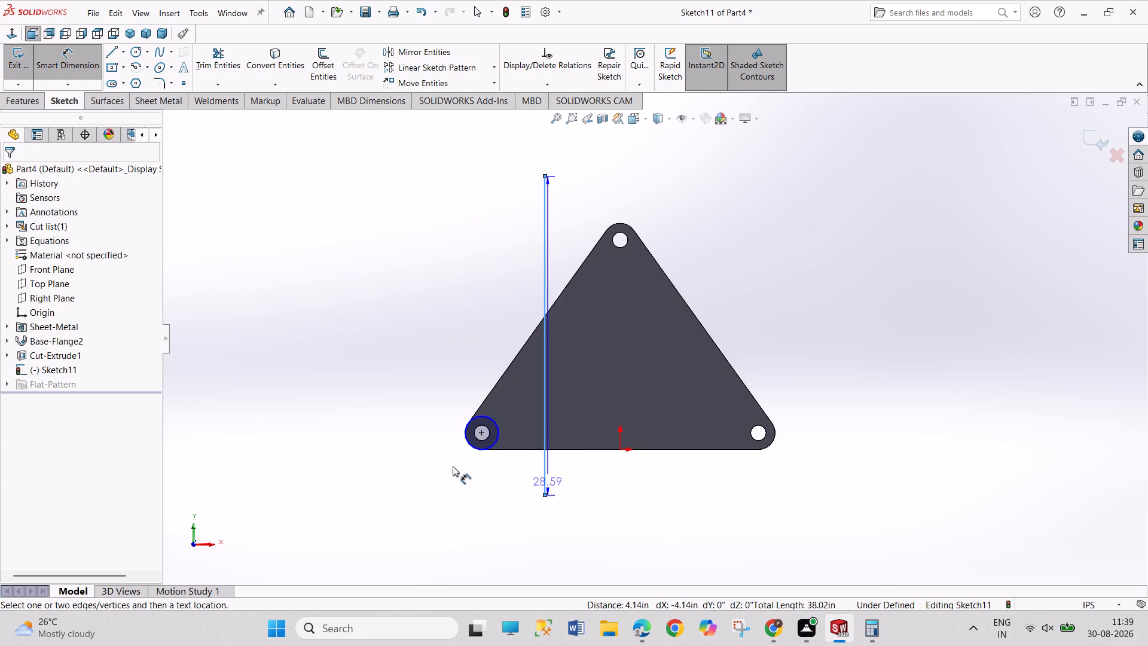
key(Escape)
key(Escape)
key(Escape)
Dimension the vertical line 7 13/16 in from the outermost left edge of the corner circle.
right_drag(436, 499, 404, 409)
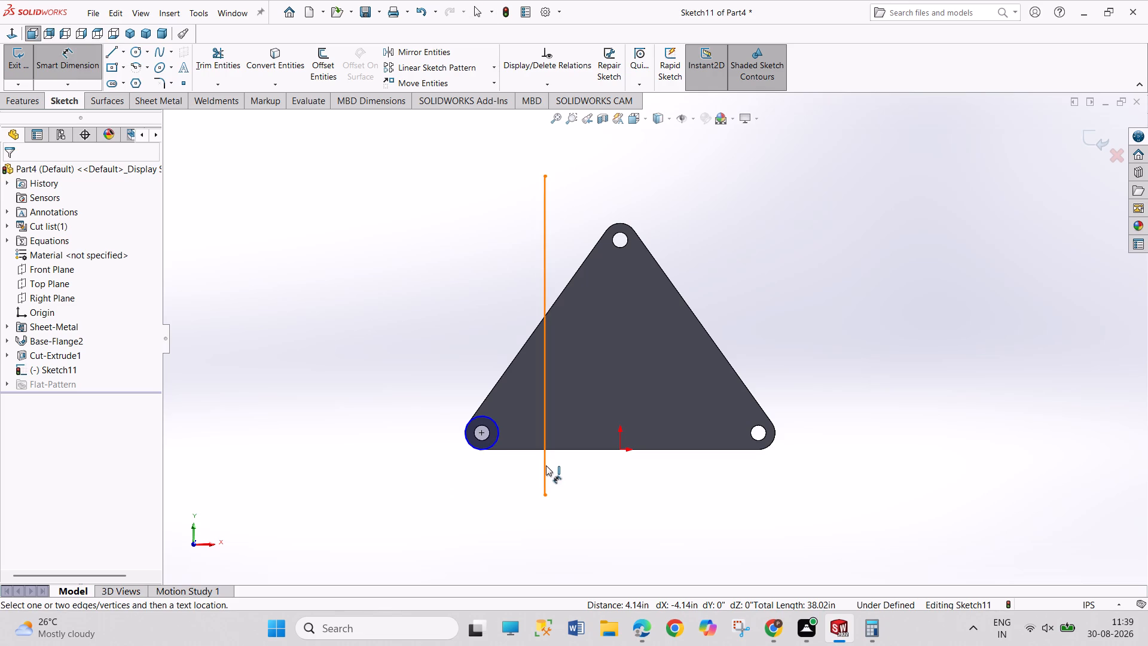
click(546, 465)
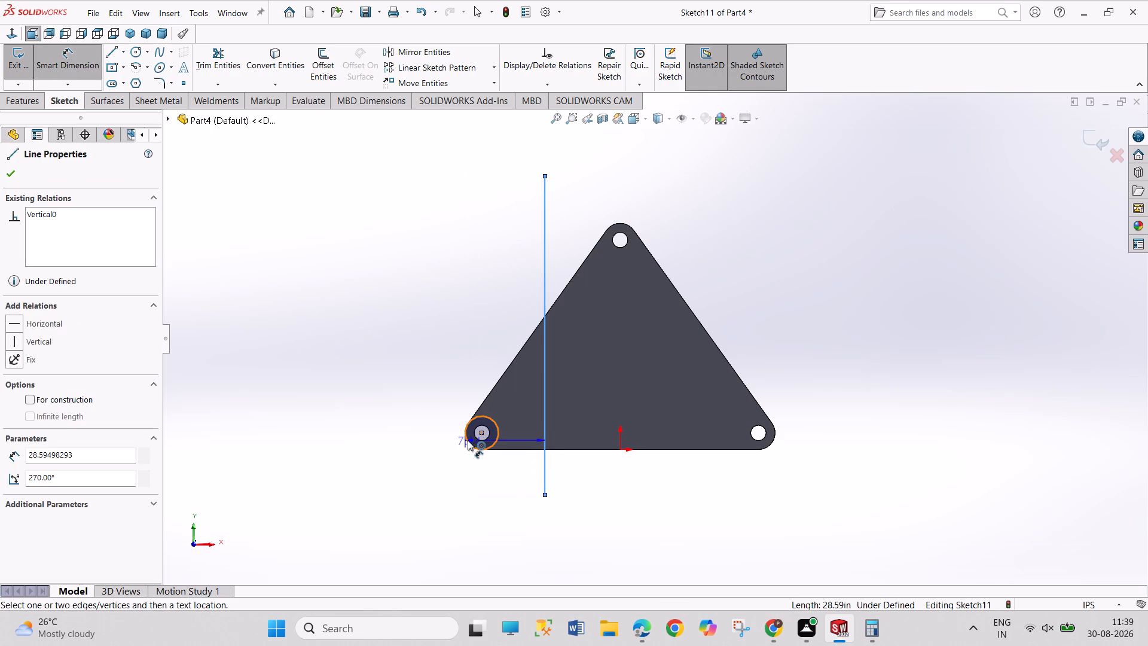
shift+click(466, 440)
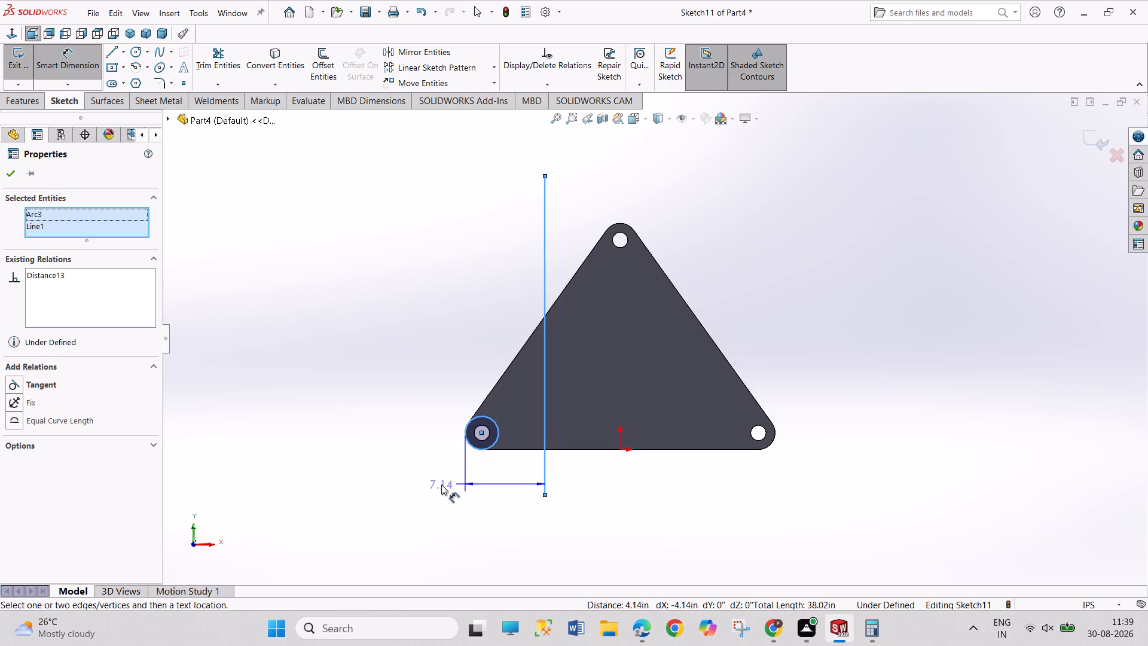
click(441, 484)
text(7 13/16)
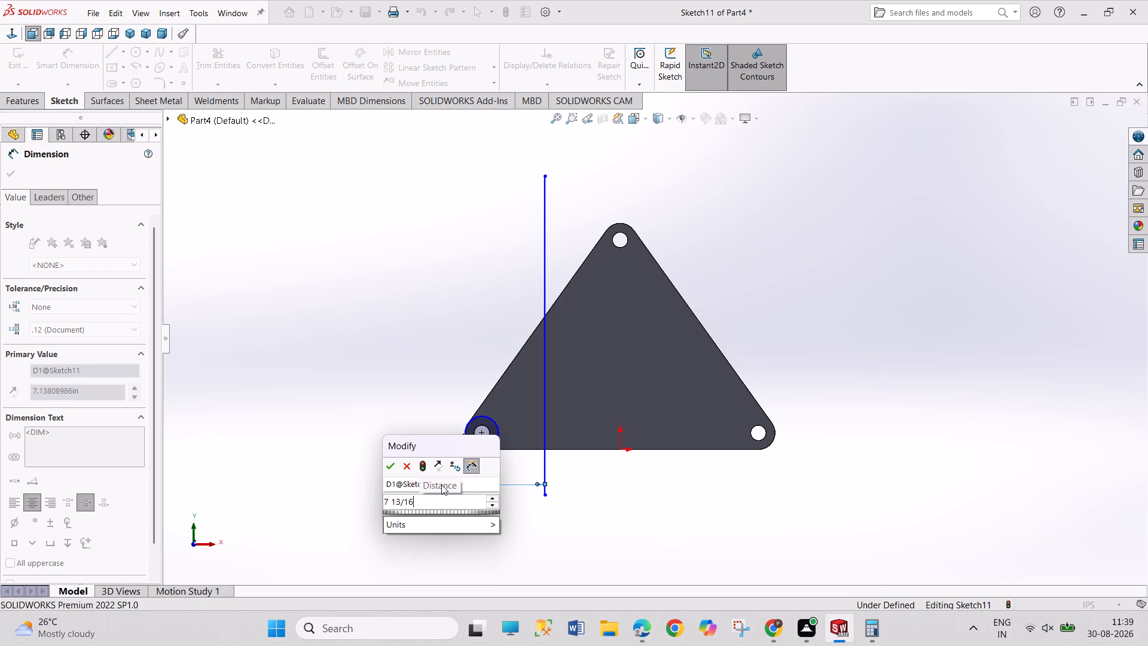
key(Return)
right_click(649, 505)
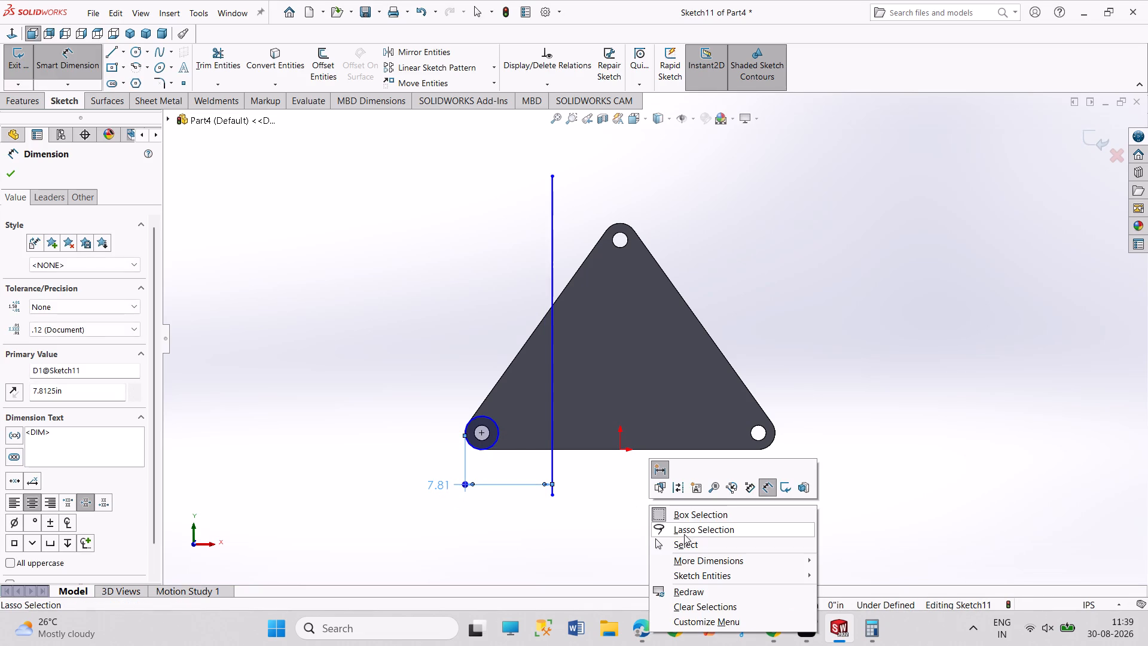
click(686, 543)
Delete the corner helper circle together with its dimension, and exit the bend-line sketch.
right_click(486, 449)
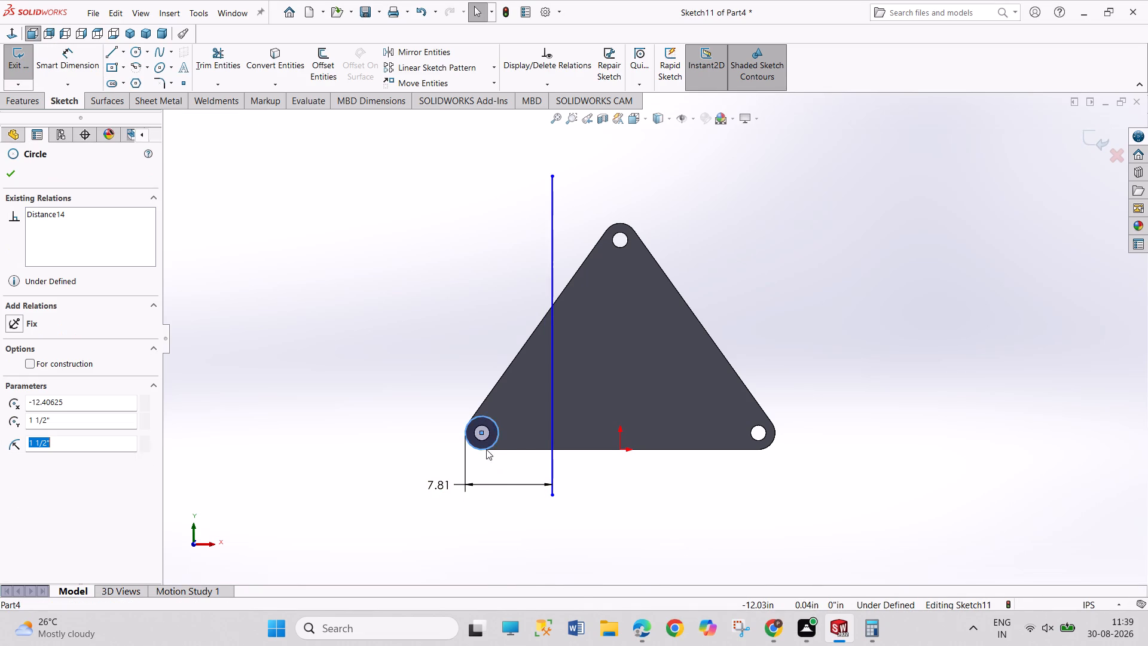
click(541, 592)
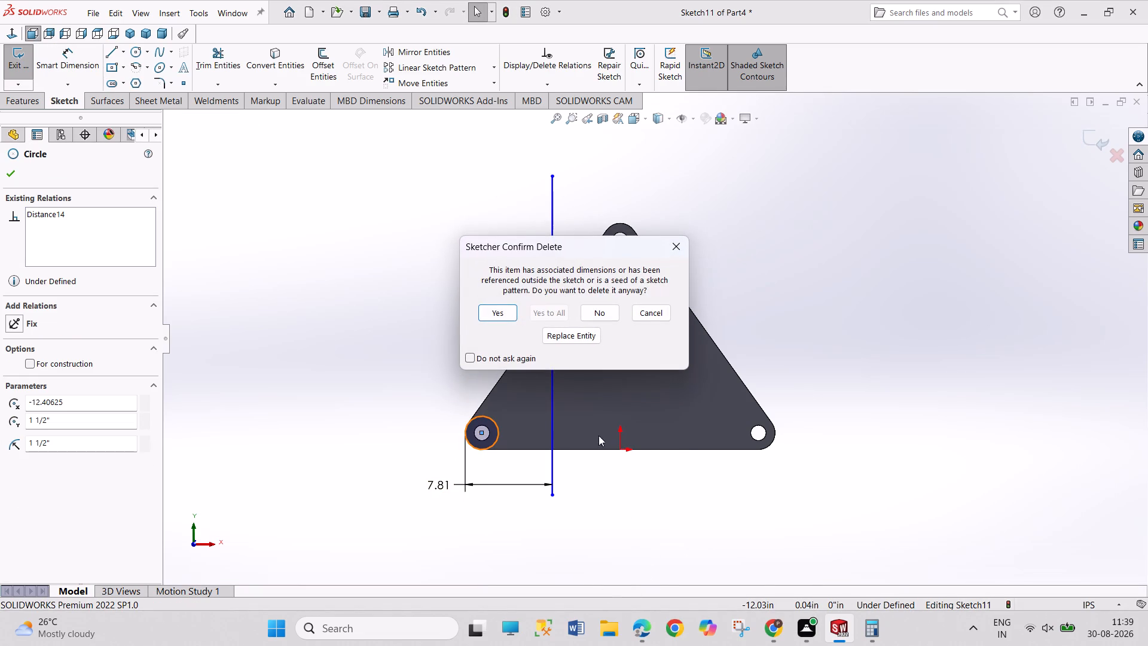
click(509, 315)
drag(649, 507, 675, 554)
drag(674, 534, 695, 566)
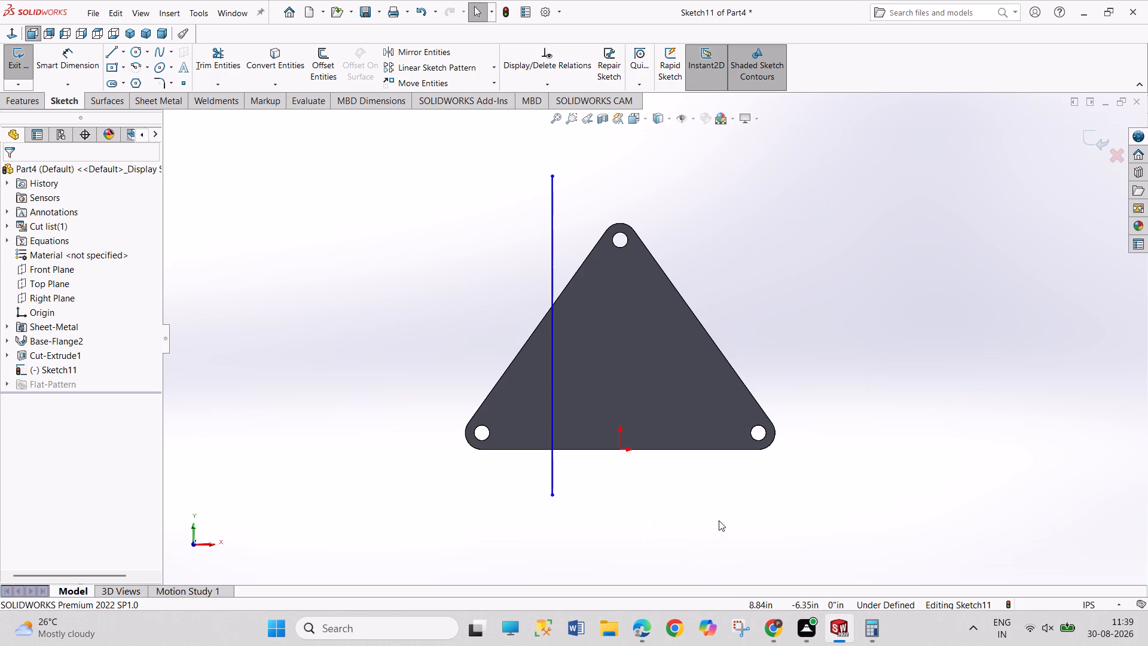
click(18, 63)
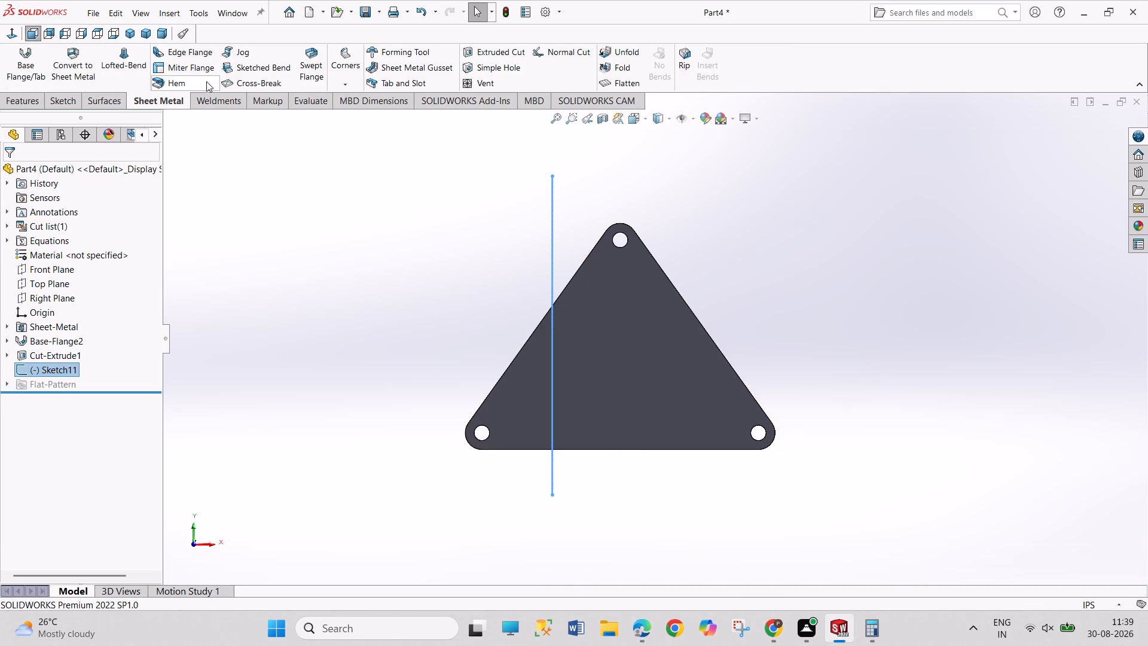
Create a 45° Sketched Bend along the vertical line, keeping the larger right portion of the plate fixed and the default bend radius.
click(252, 68)
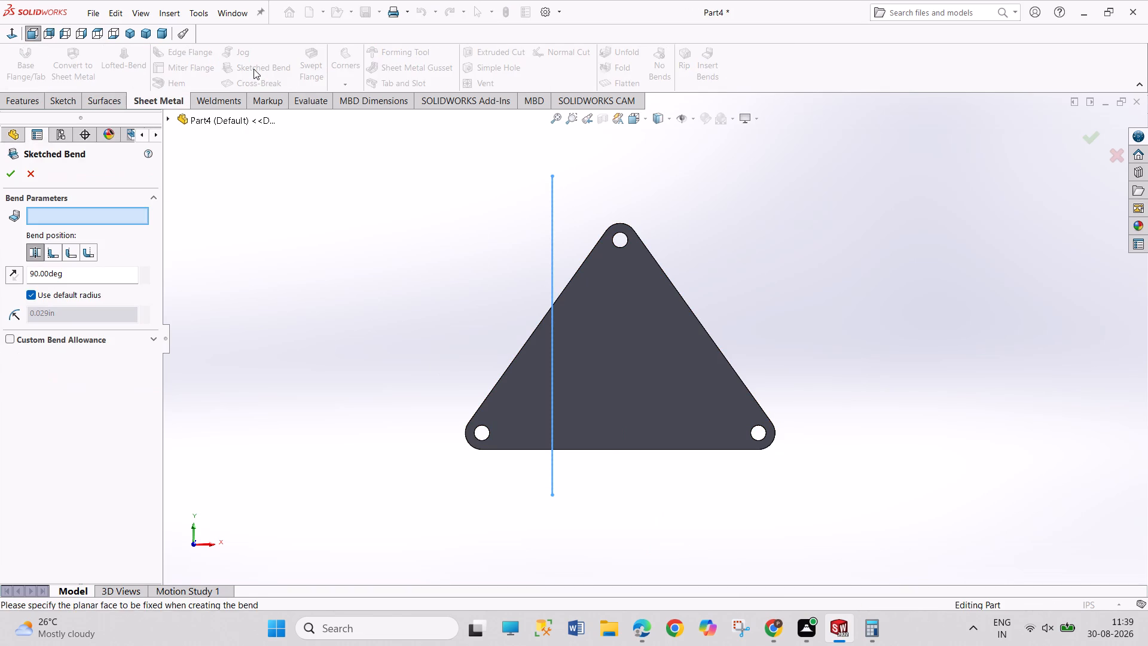
click(590, 415)
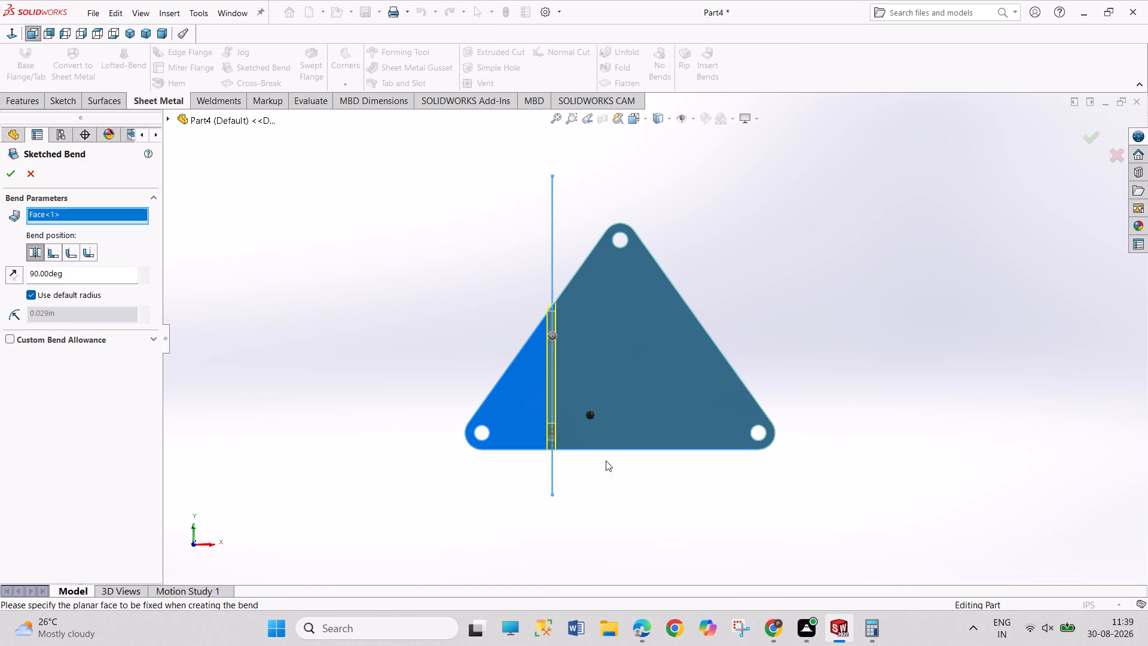
double_click(63, 271)
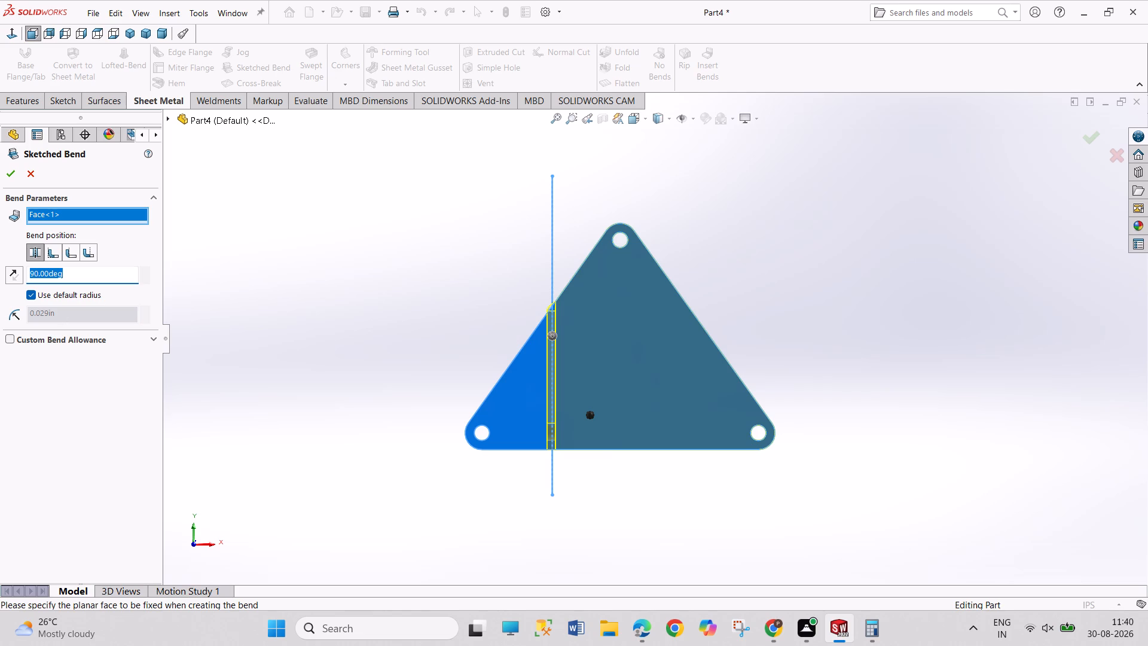
text(30)
key(Return)
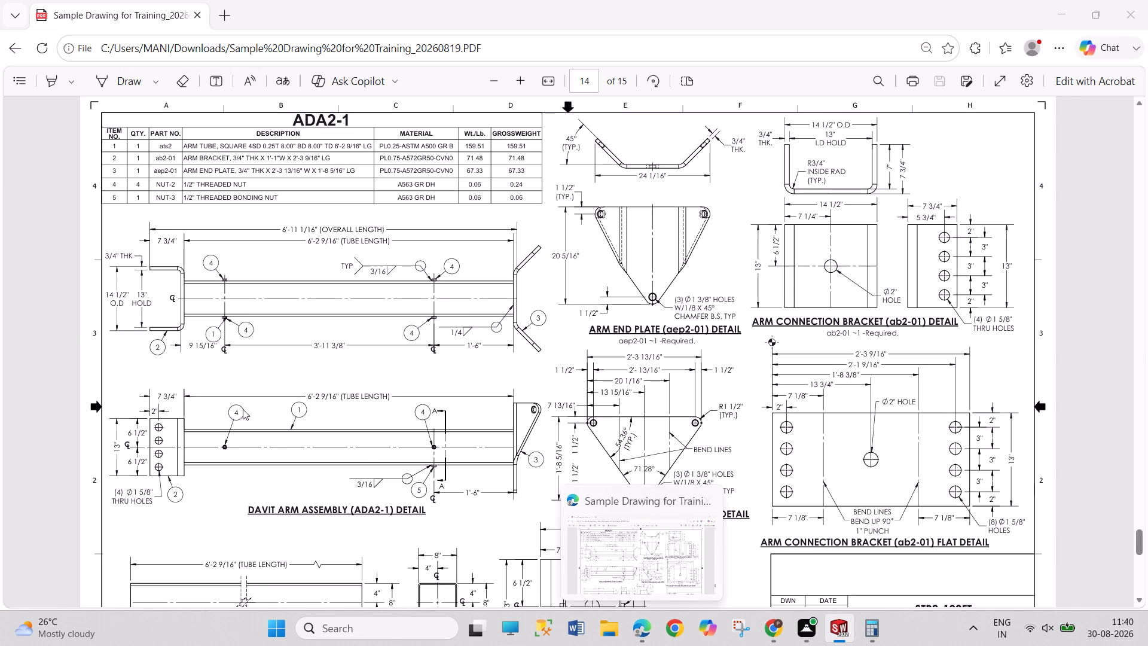
double_click(87, 277)
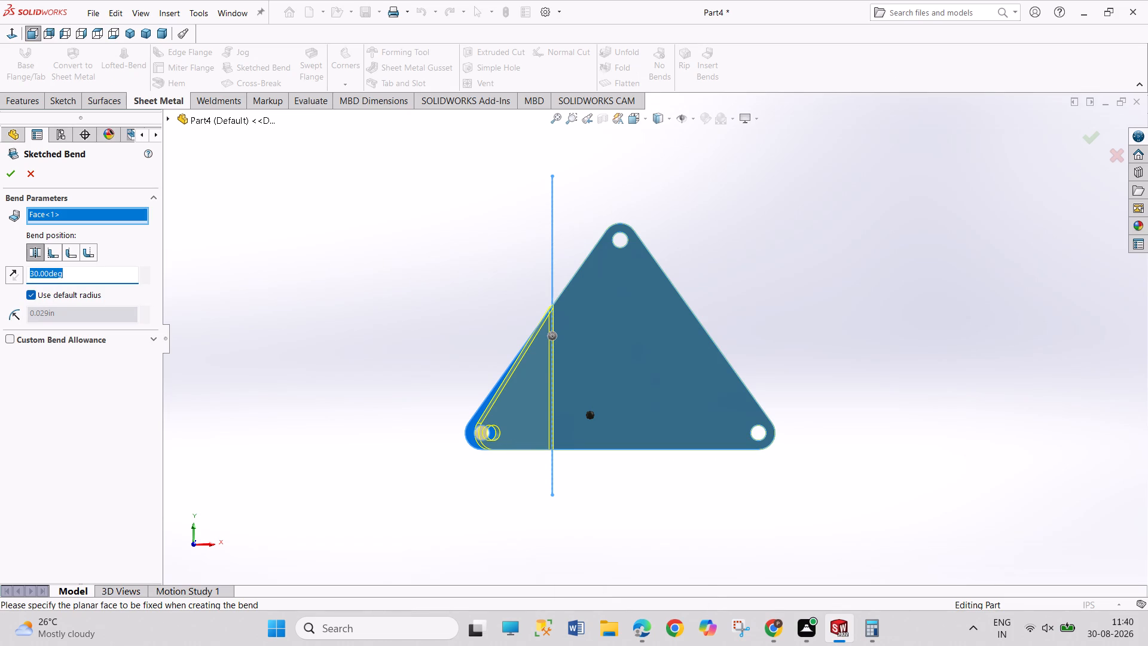
text(15)
key(BackSpace)
key(BackSpace)
text(45)
key(Return)
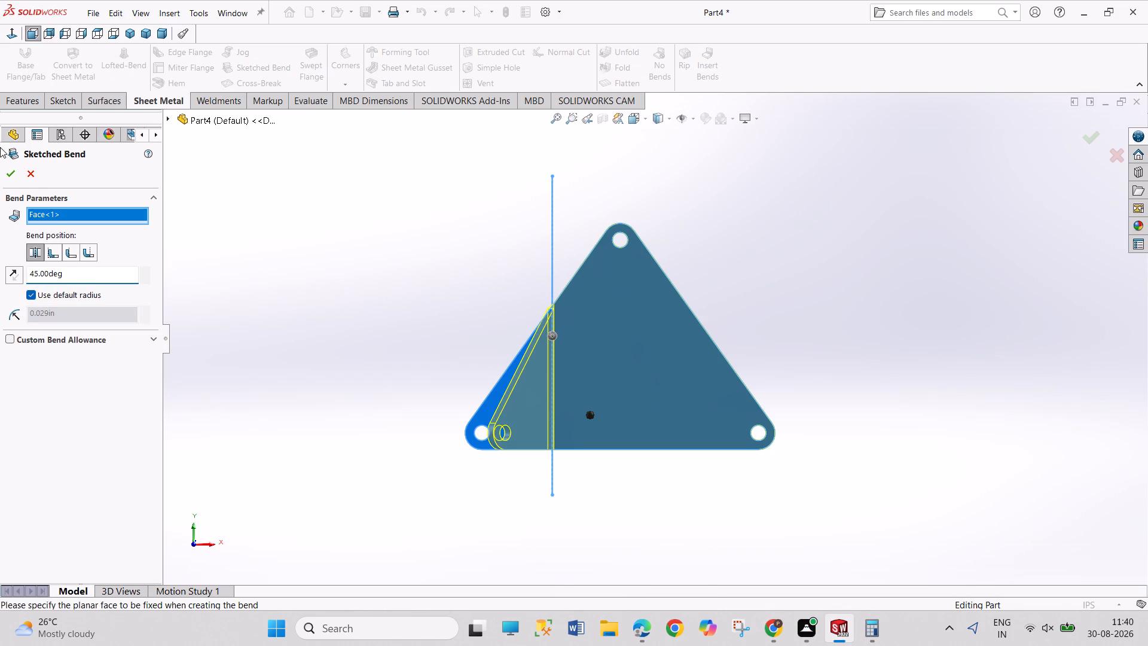
click(8, 174)
drag(274, 218, 331, 305)
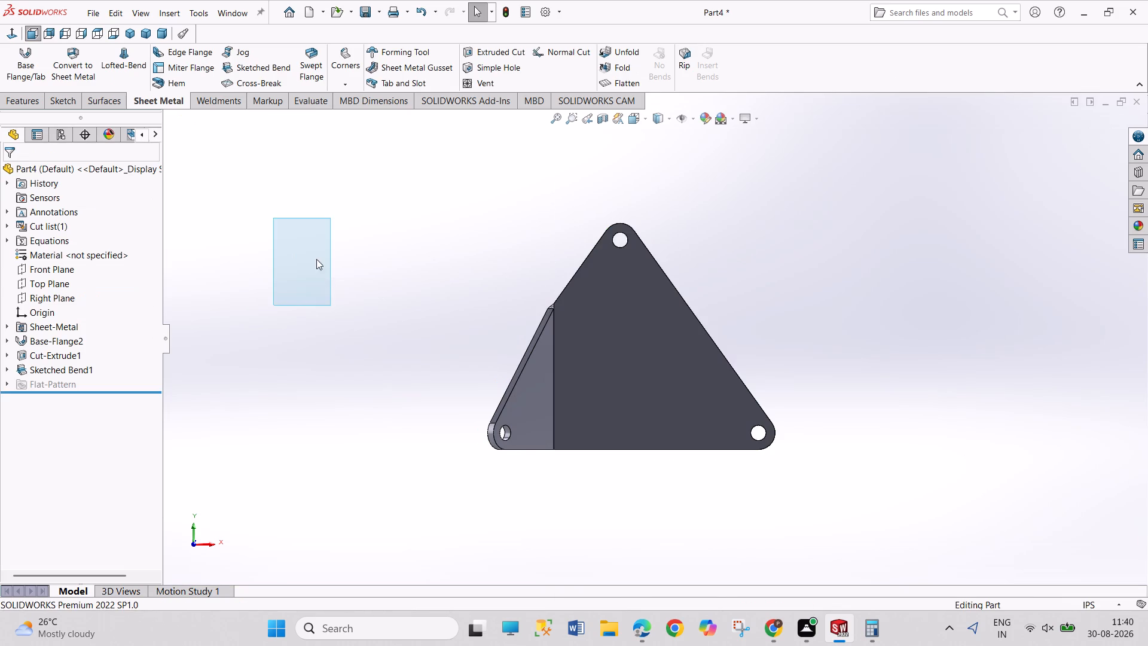
drag(316, 259, 357, 358)
Sketch a vertical line about 19.85 in long on the plate's main face, crossing its unbent right-hand side.
middle_drag(371, 448, 363, 224)
middle_drag(390, 398, 383, 364)
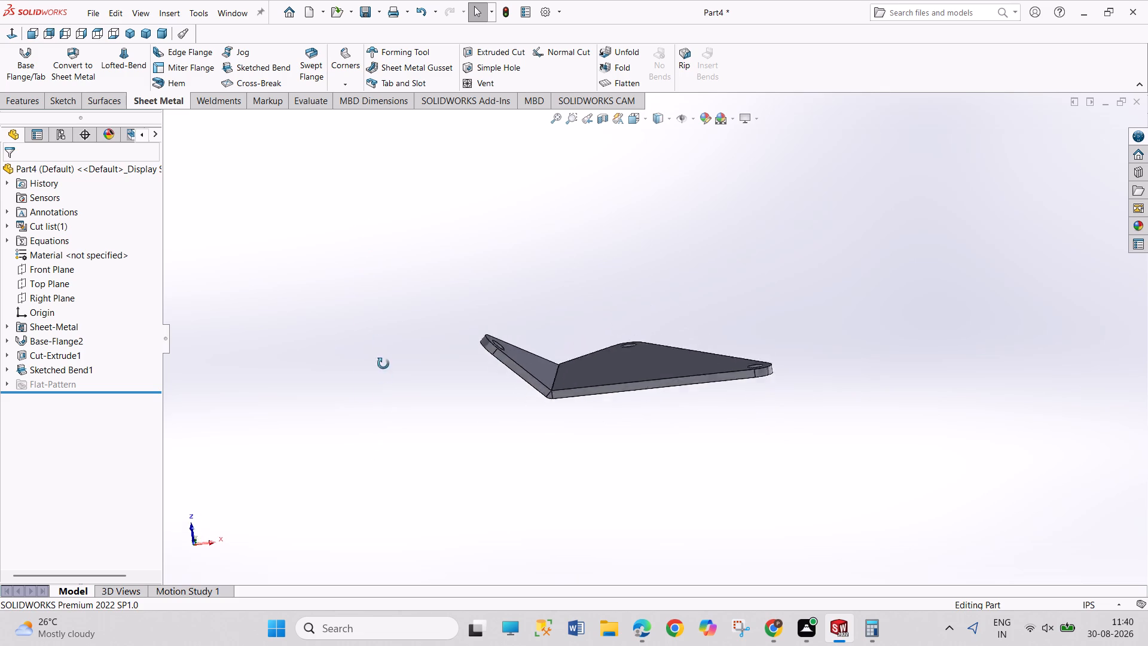
middle_drag(383, 364, 417, 508)
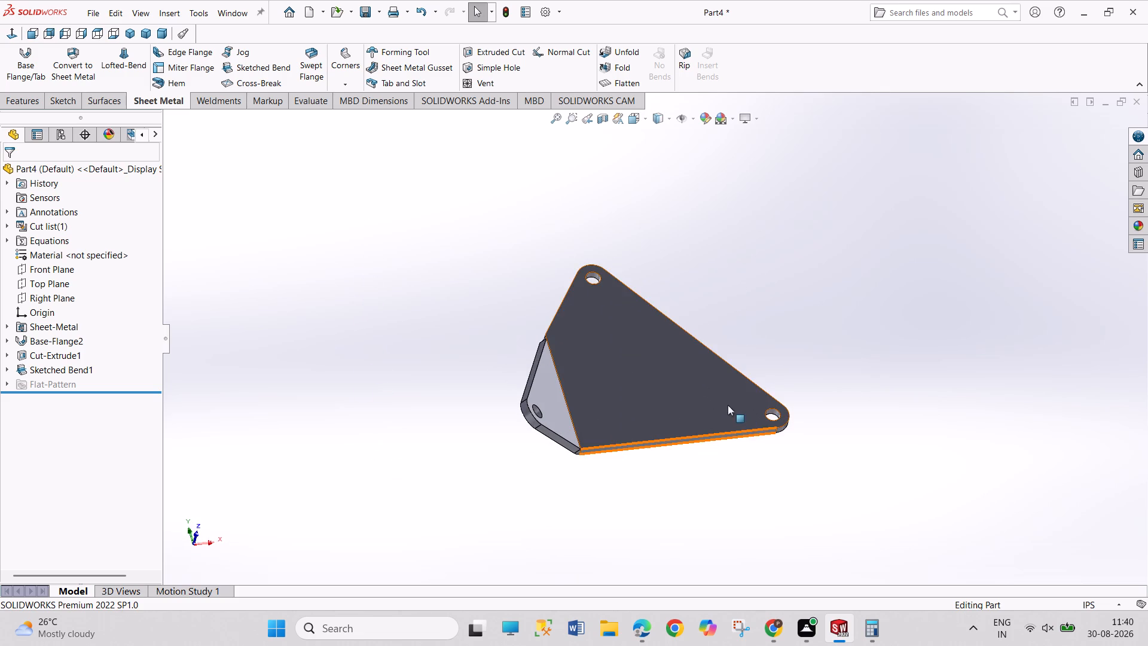
click(728, 405)
click(776, 364)
drag(818, 306, 843, 342)
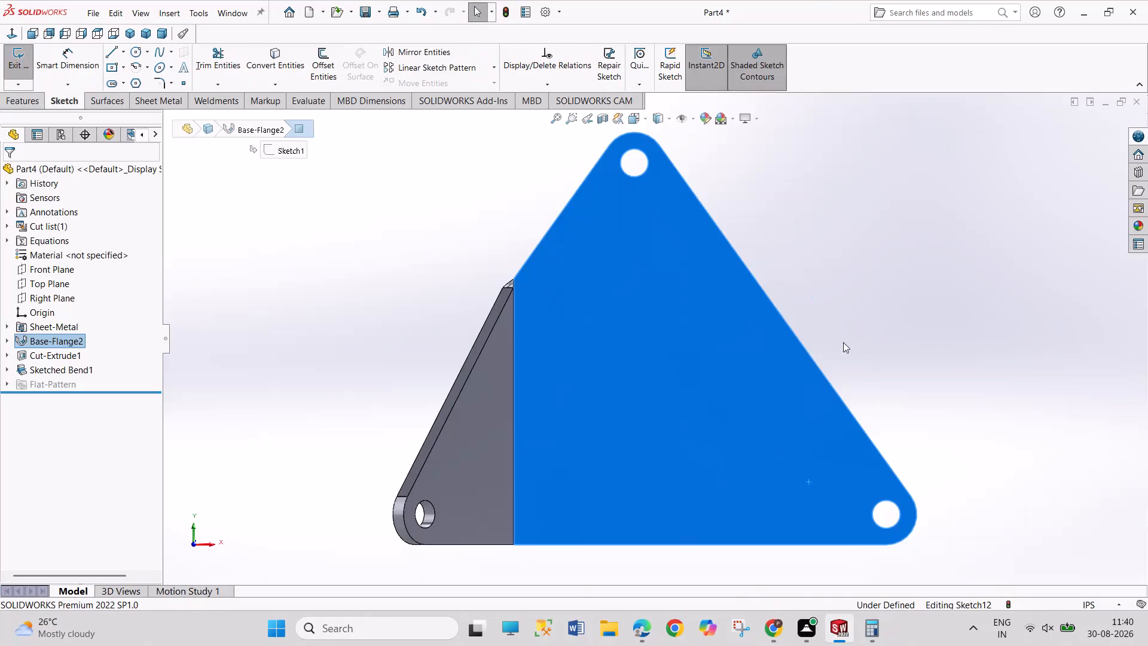
drag(843, 342, 850, 349)
drag(837, 347, 869, 377)
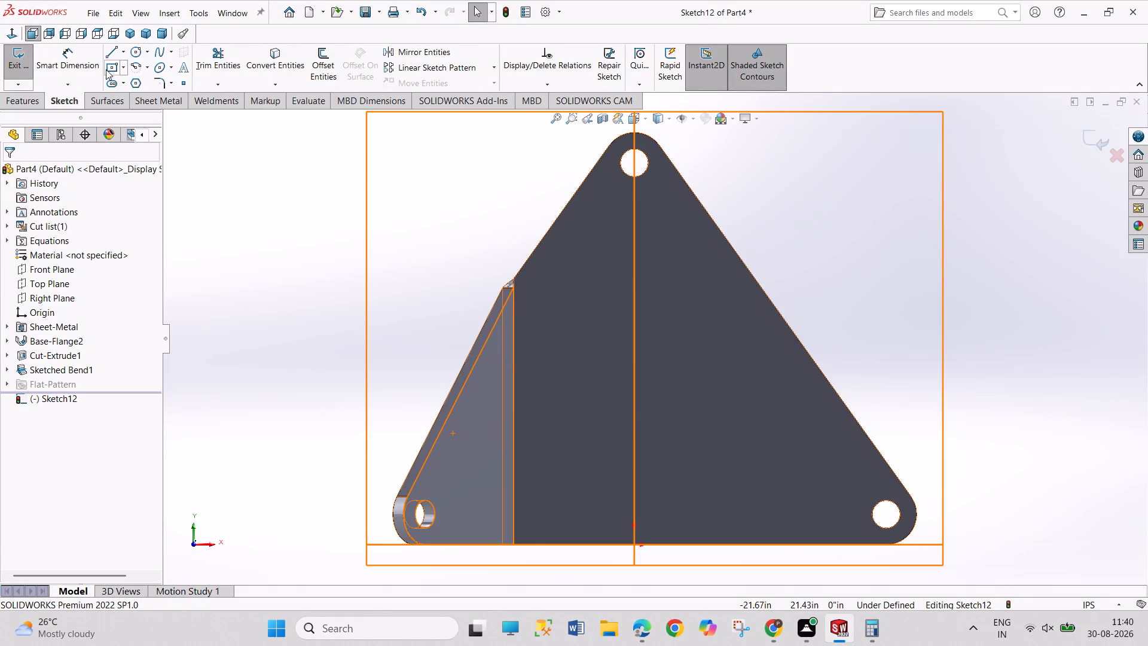
click(108, 52)
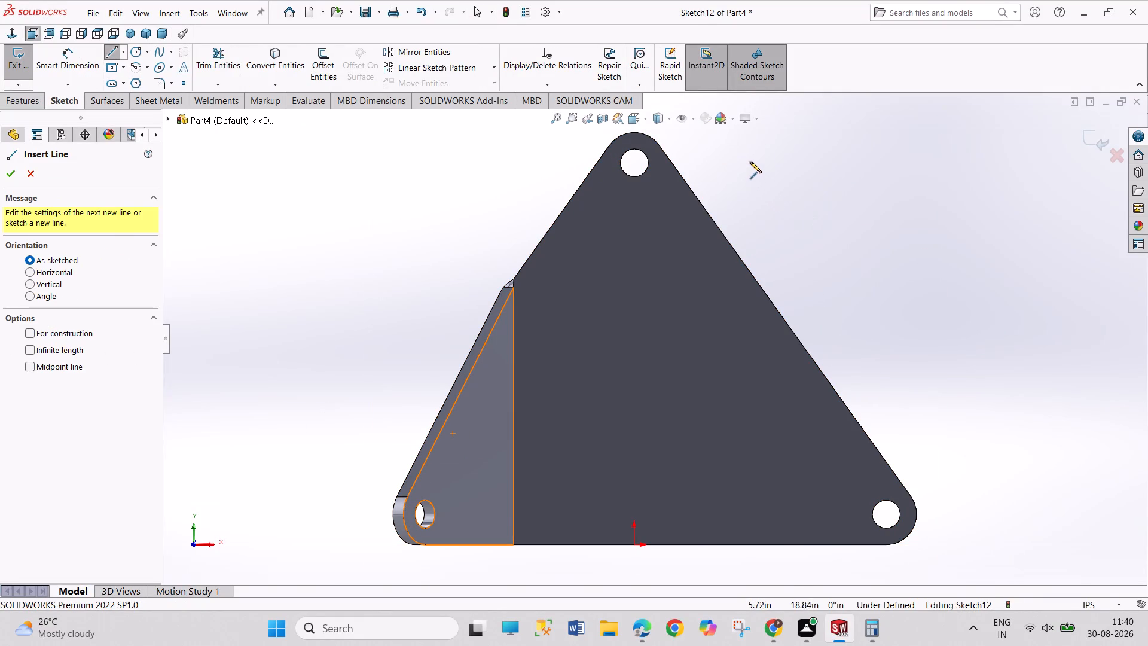
drag(749, 161, 747, 168)
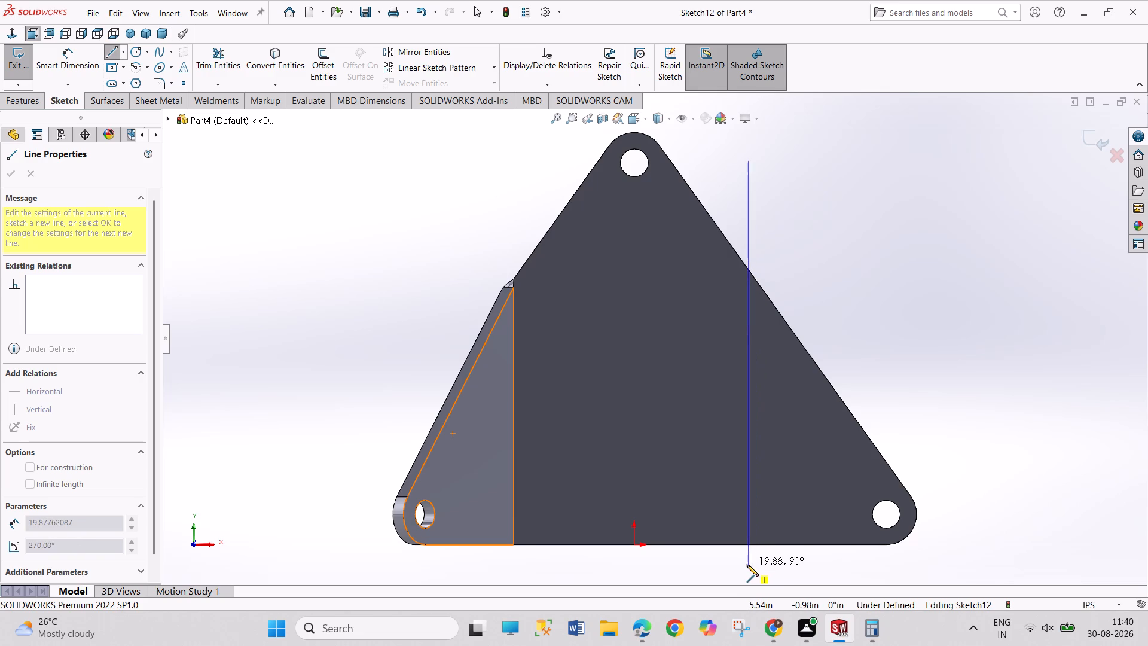
click(747, 564)
right_click(770, 560)
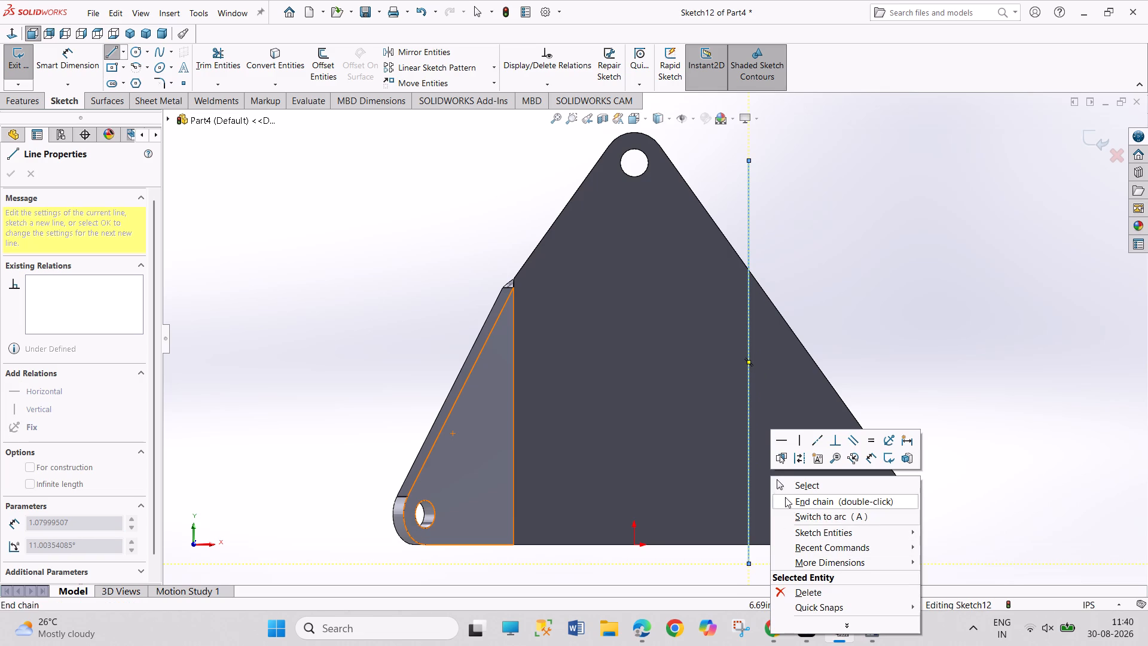
click(785, 483)
Sketch a 1 1/2 in radius helper circle centred on the lower-right hole, reaching the plate's rounded corner edge.
click(133, 53)
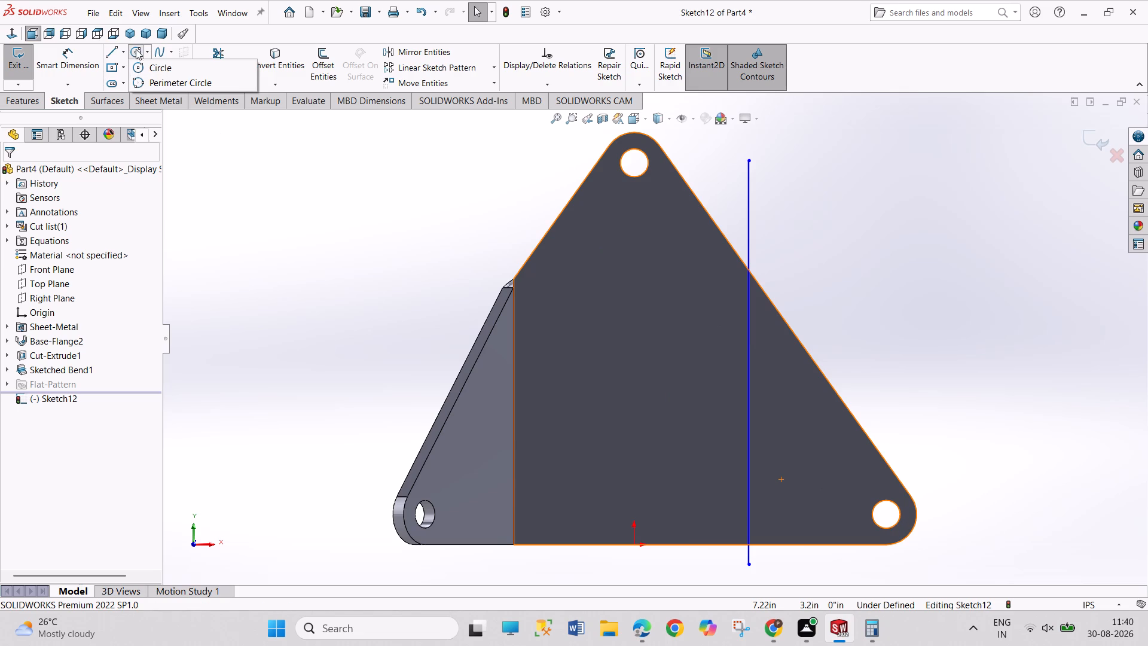
click(143, 66)
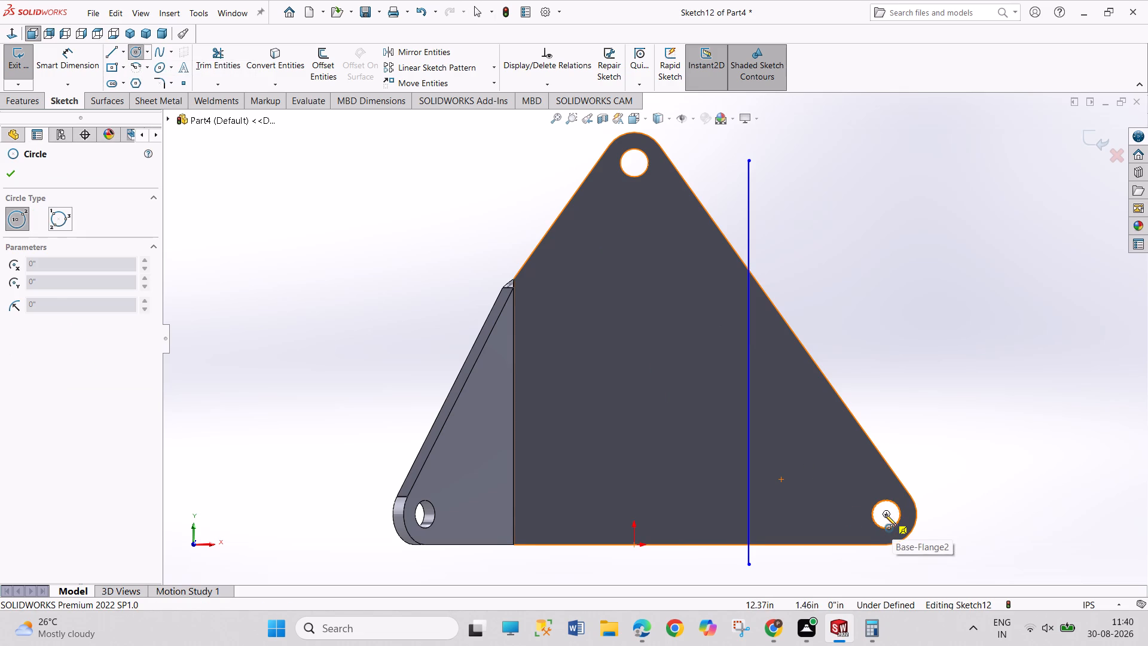
click(885, 514)
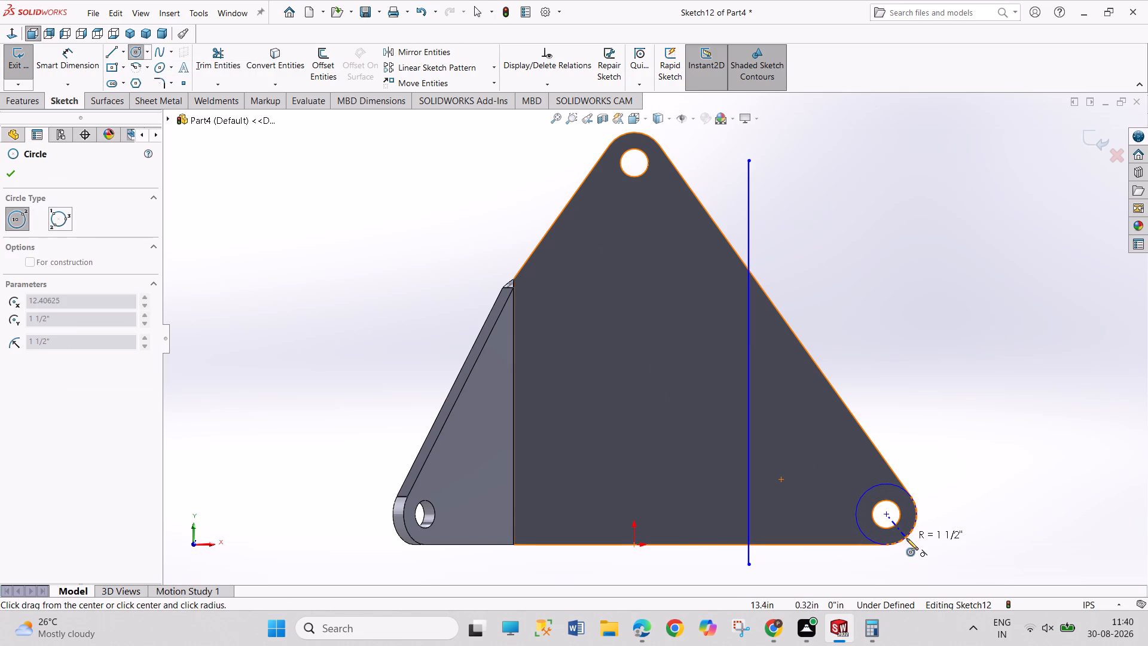
click(906, 538)
right_click(964, 422)
click(969, 427)
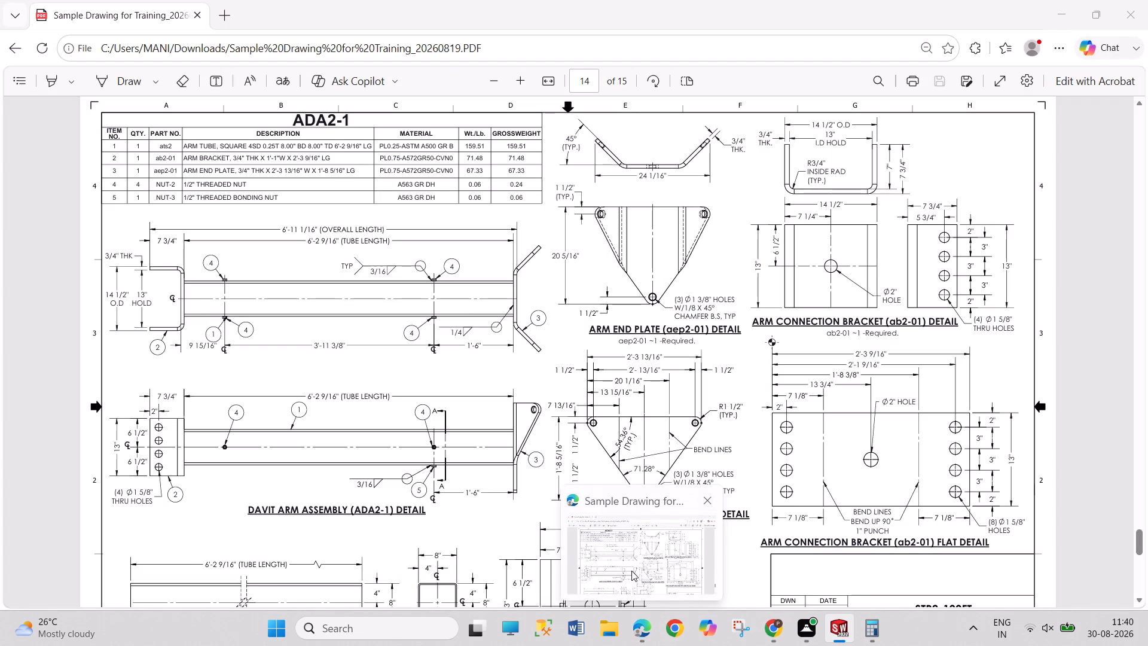
Dimension the vertical line 7 13/16 in from the outermost right edge of the corner circle.
right_drag(1034, 458, 965, 297)
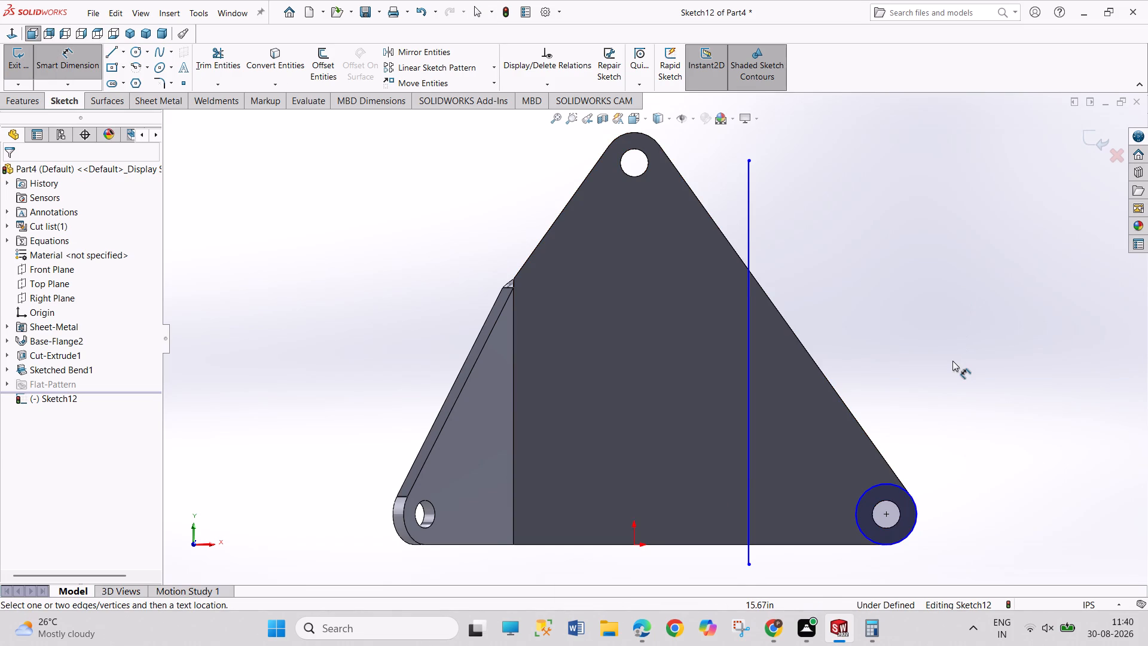
click(752, 397)
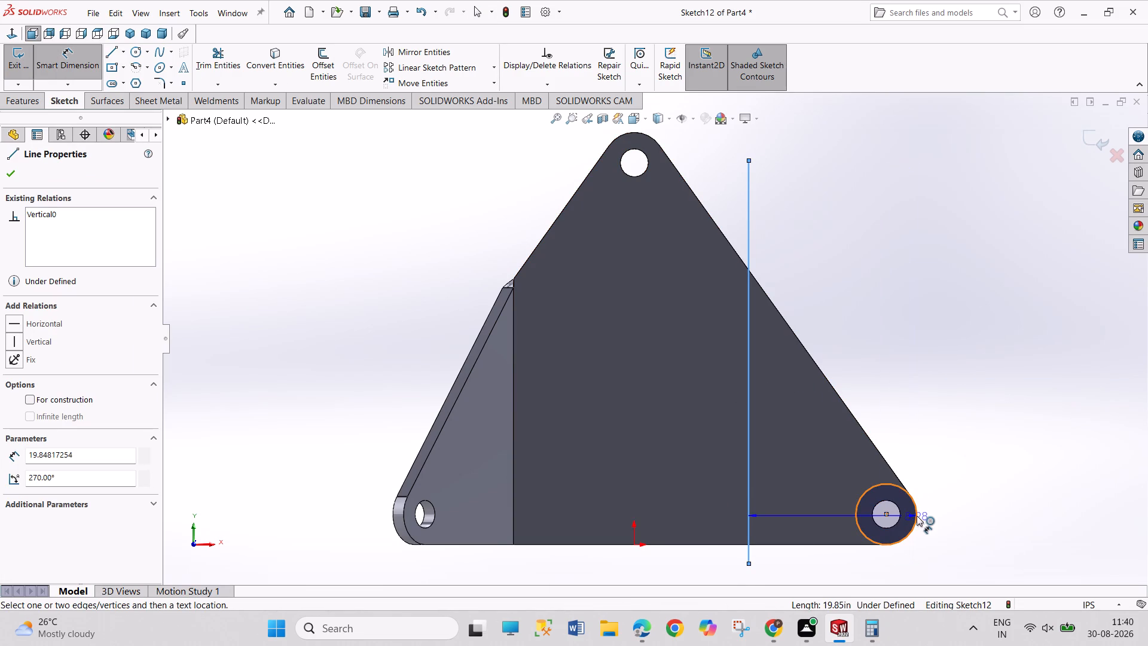
shift+click(917, 516)
click(896, 314)
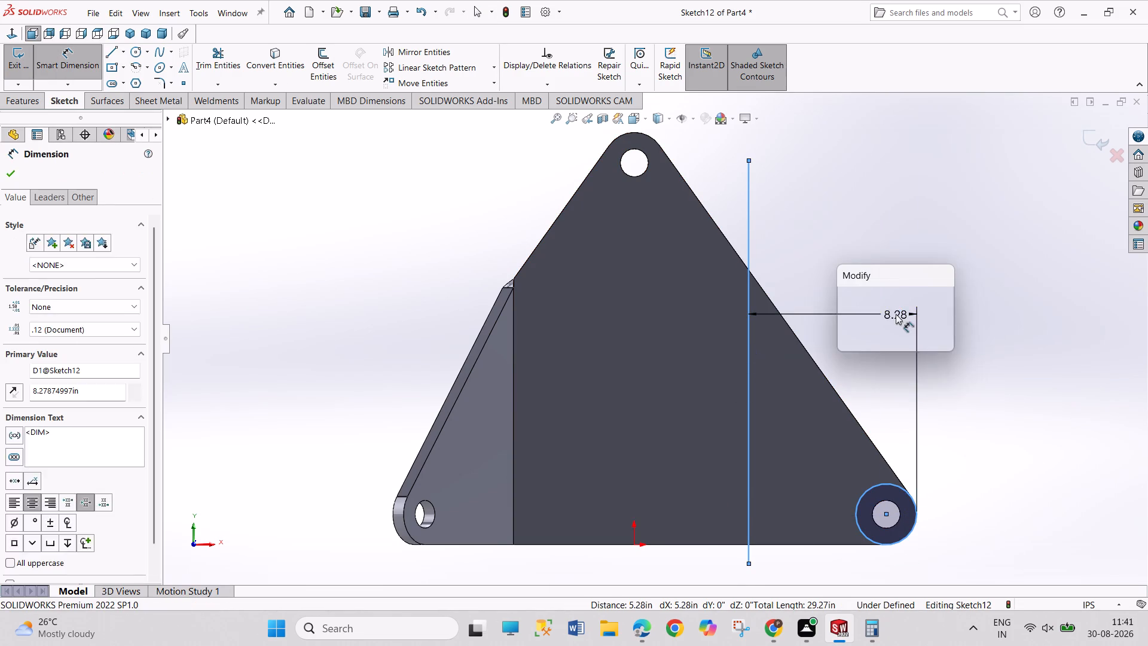
text(7 13/16)
key(Return)
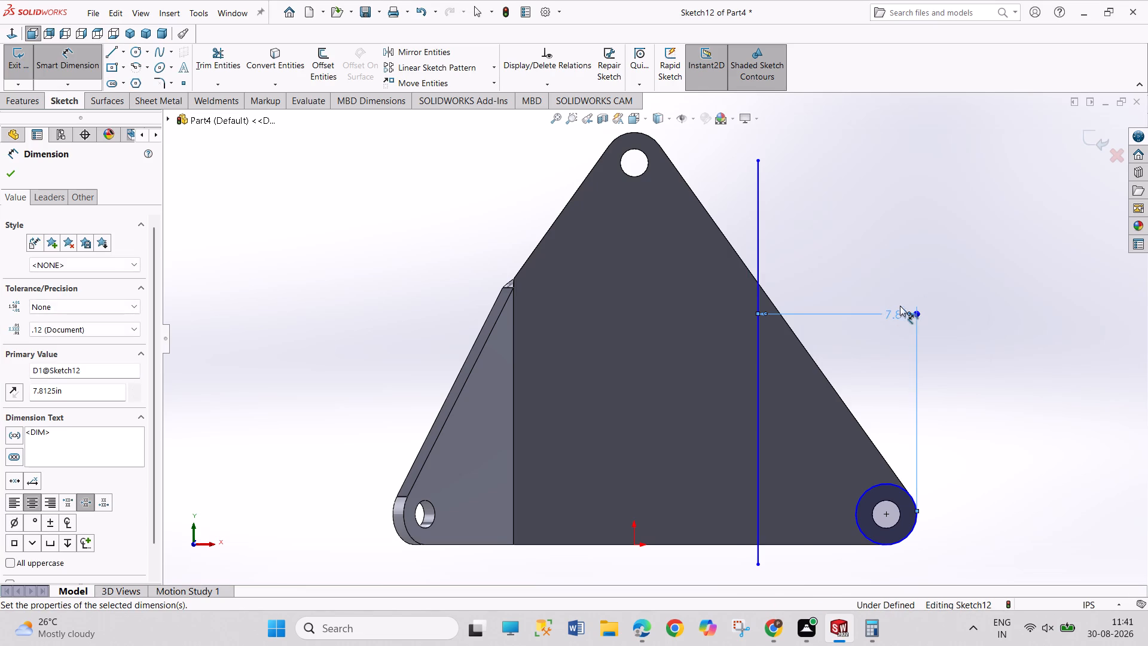
right_click(924, 227)
click(936, 269)
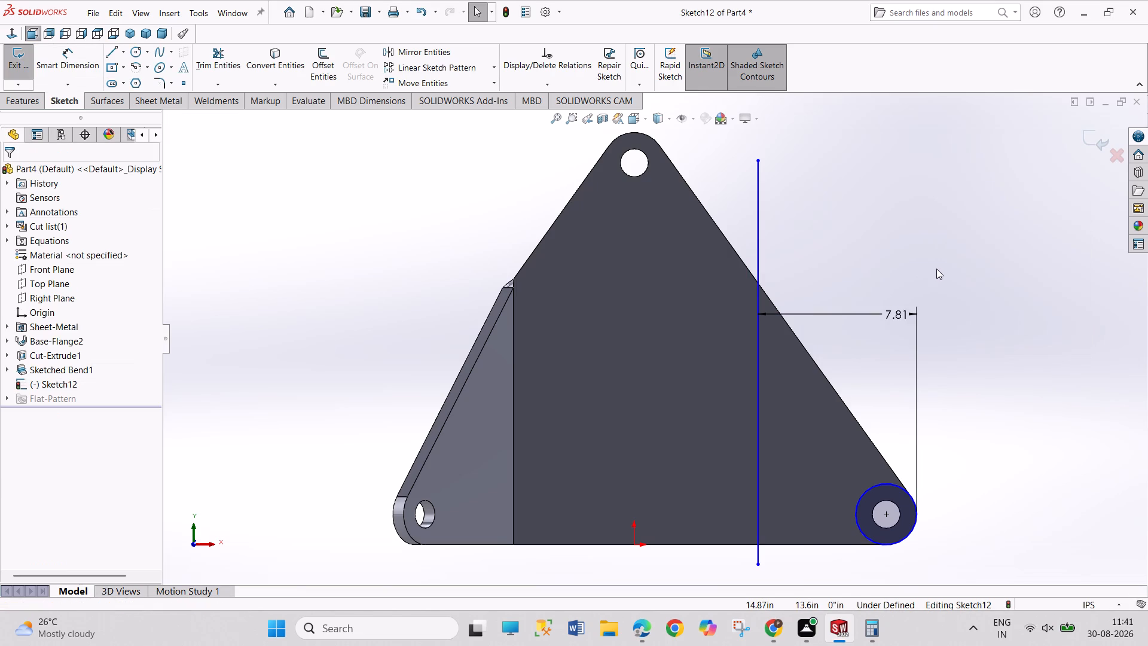
Delete the lower-right corner helper circle together with its dimension, and exit the bend-line sketch.
click(14, 67)
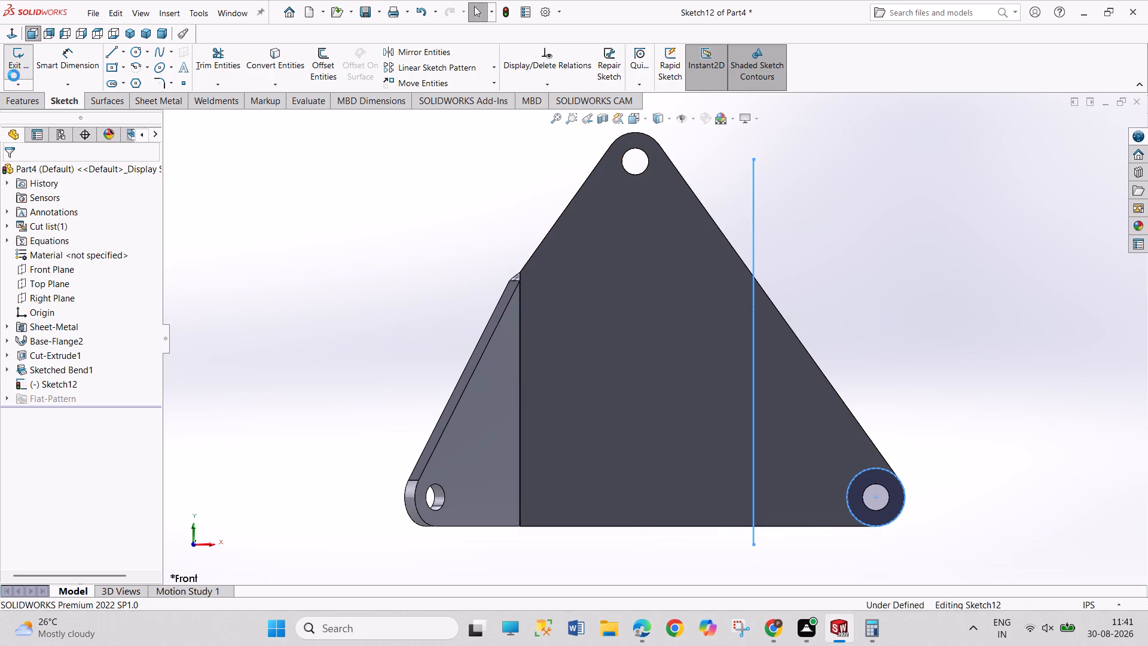
click(689, 242)
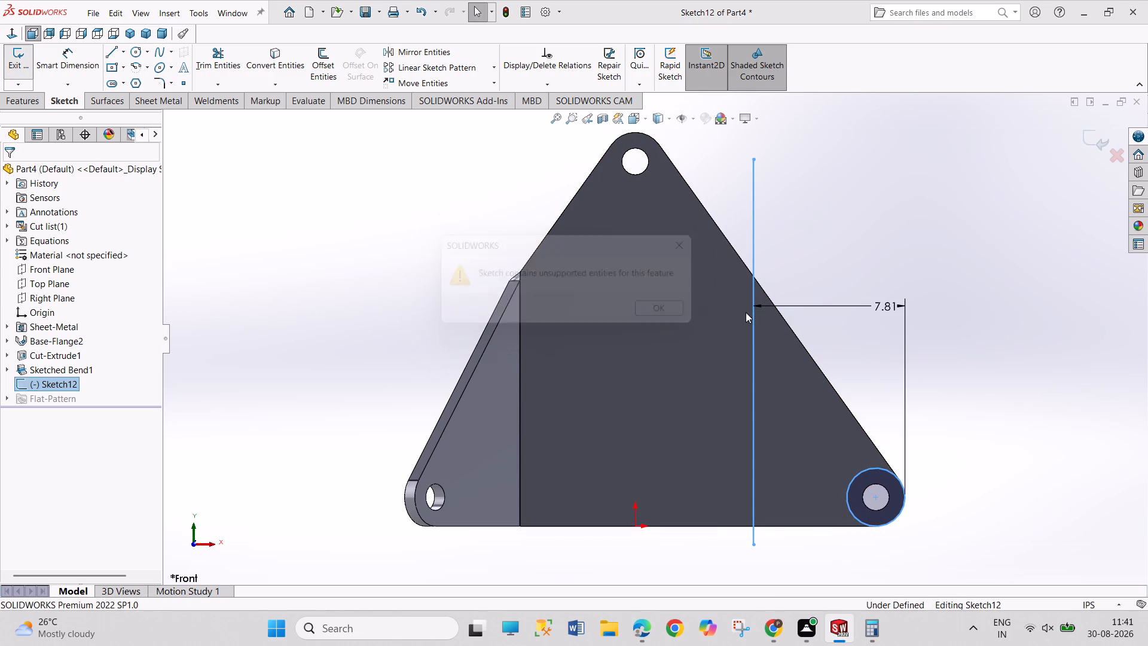
right_click(854, 518)
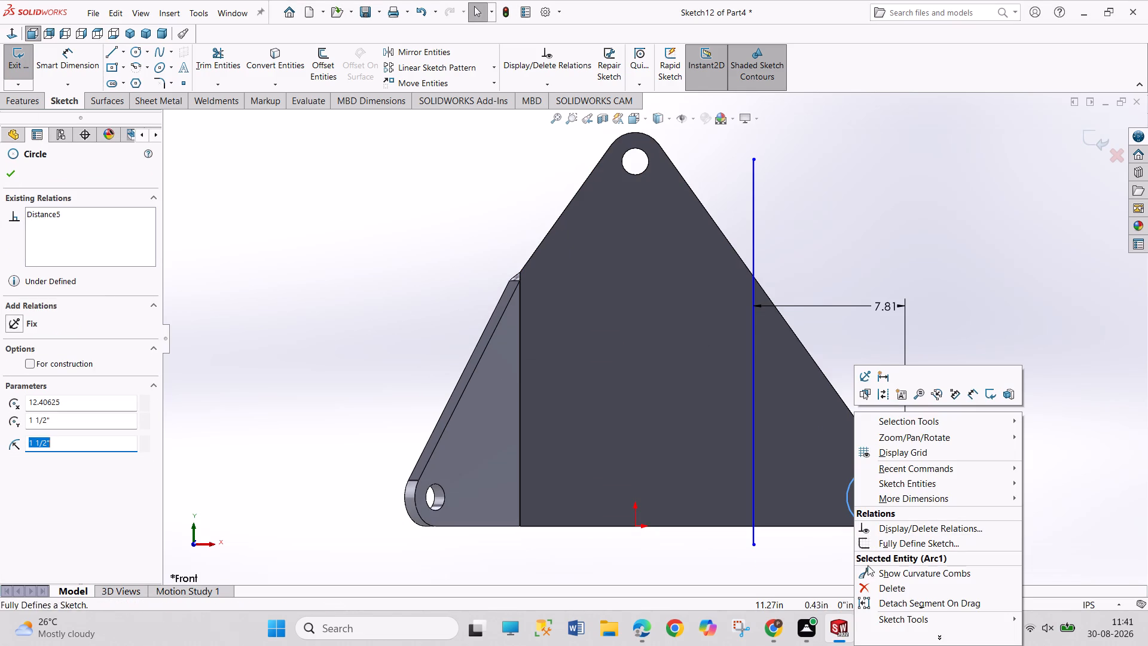
click(868, 584)
click(502, 311)
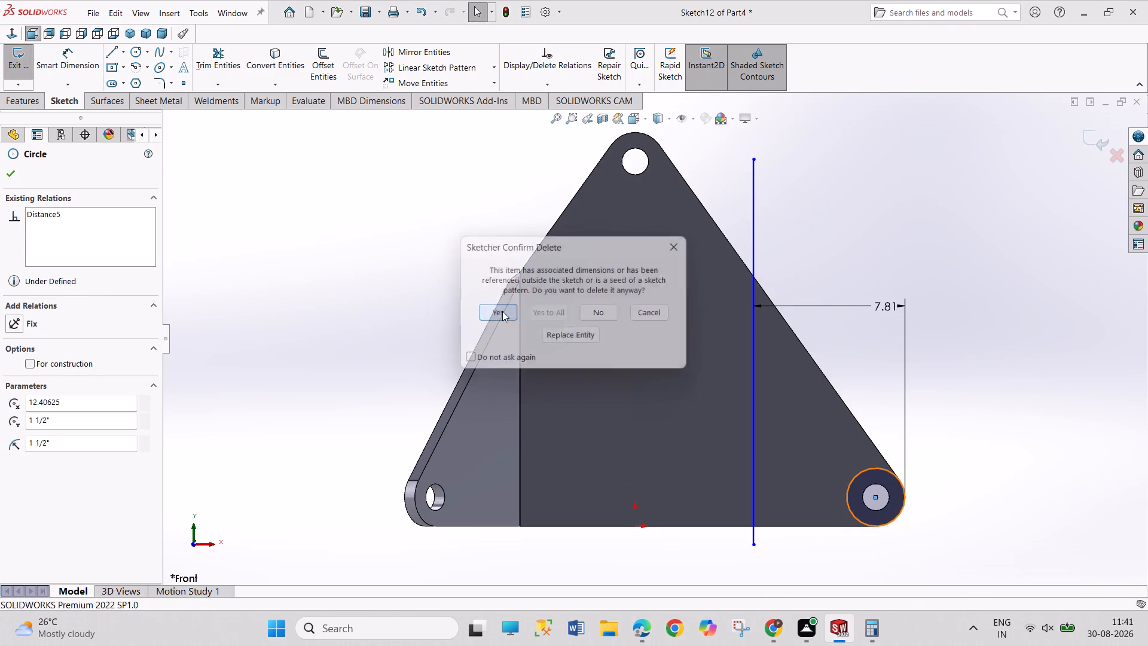
click(10, 60)
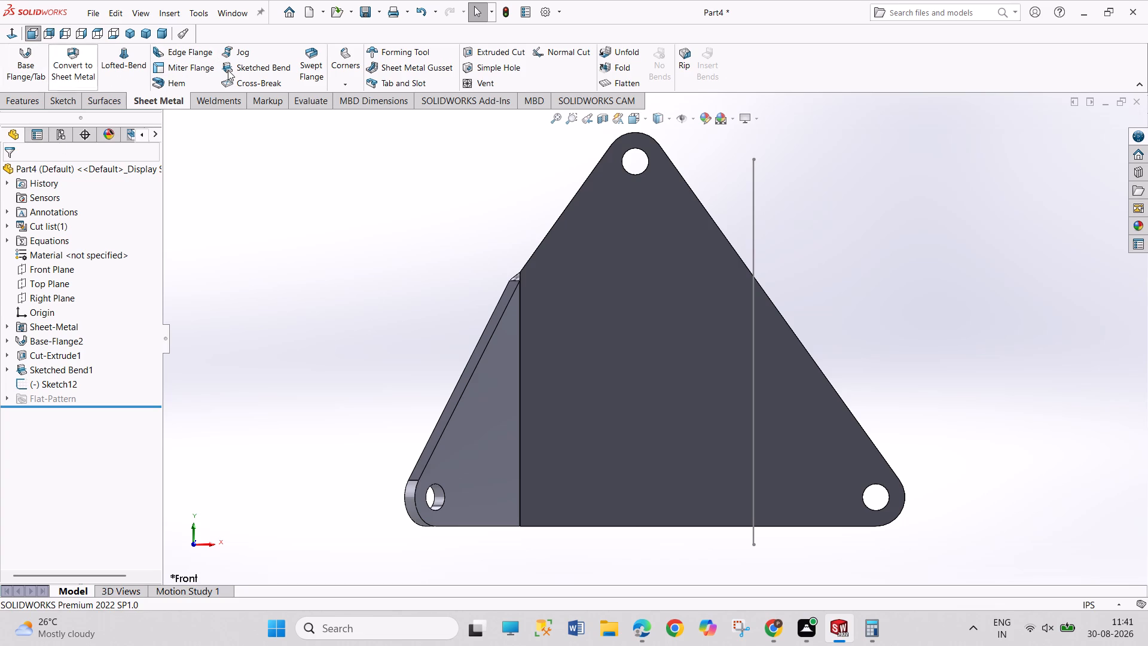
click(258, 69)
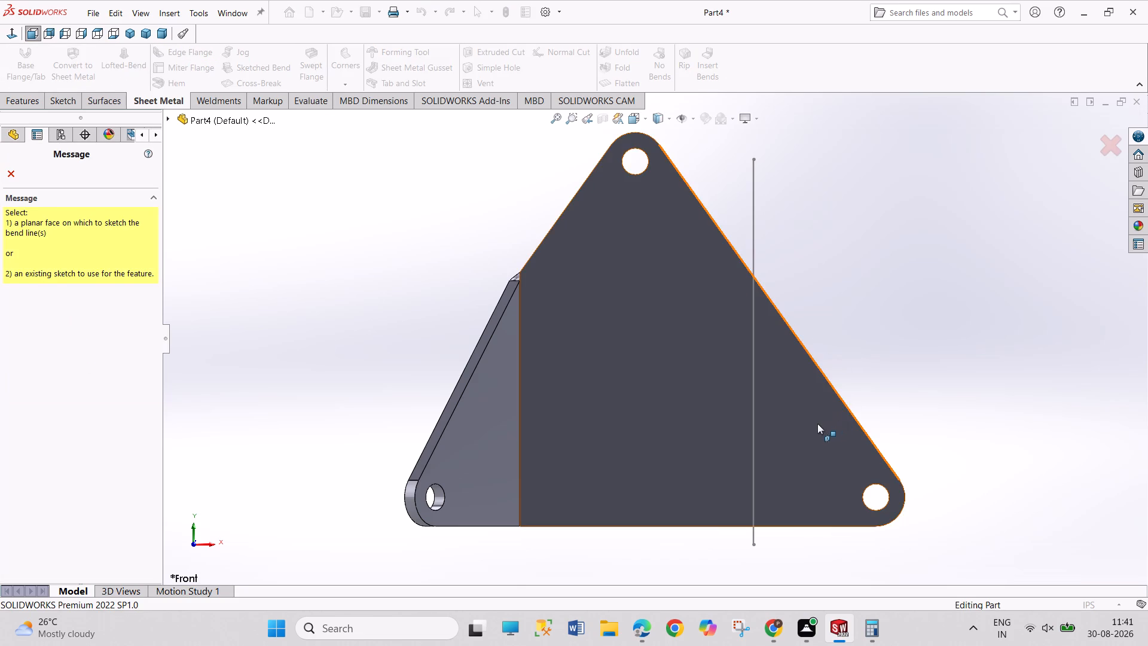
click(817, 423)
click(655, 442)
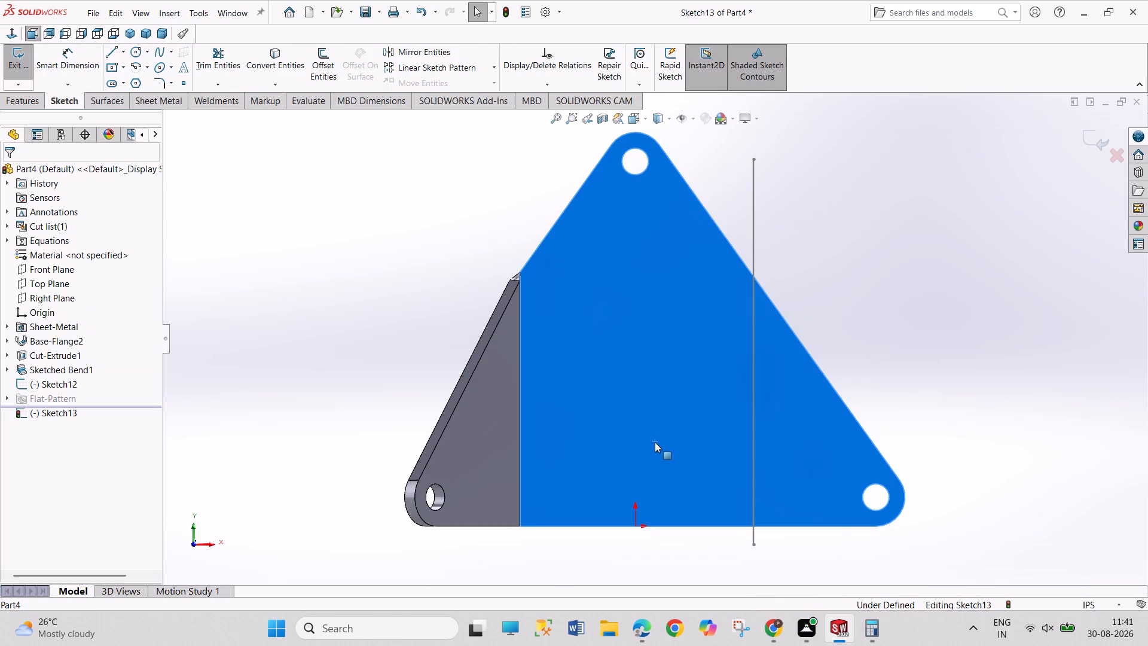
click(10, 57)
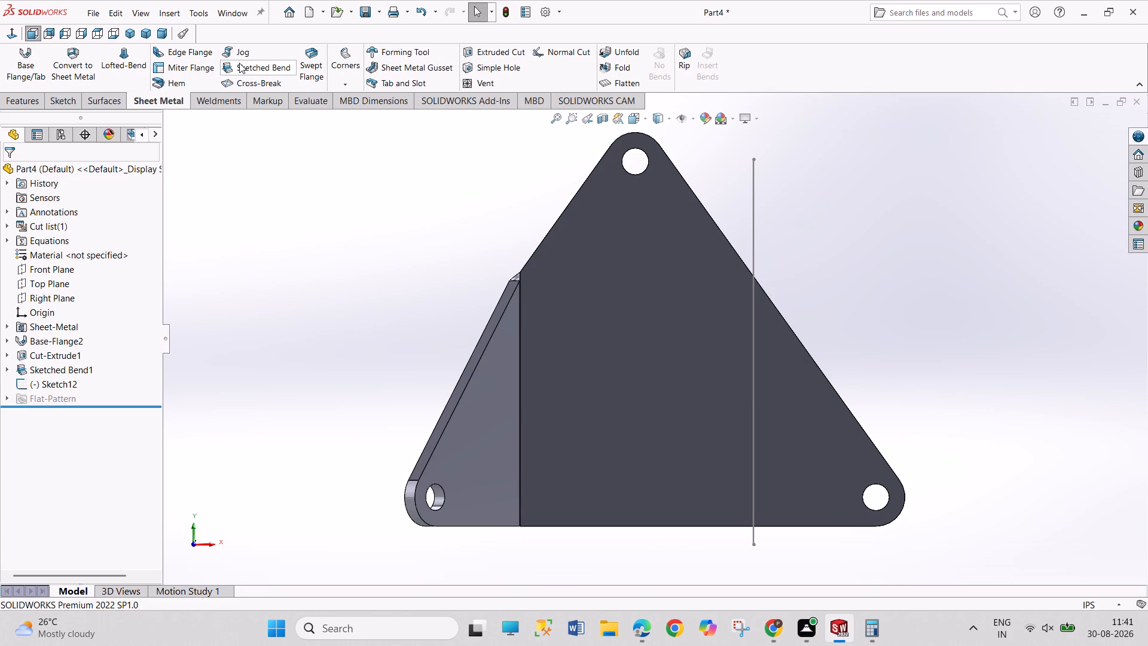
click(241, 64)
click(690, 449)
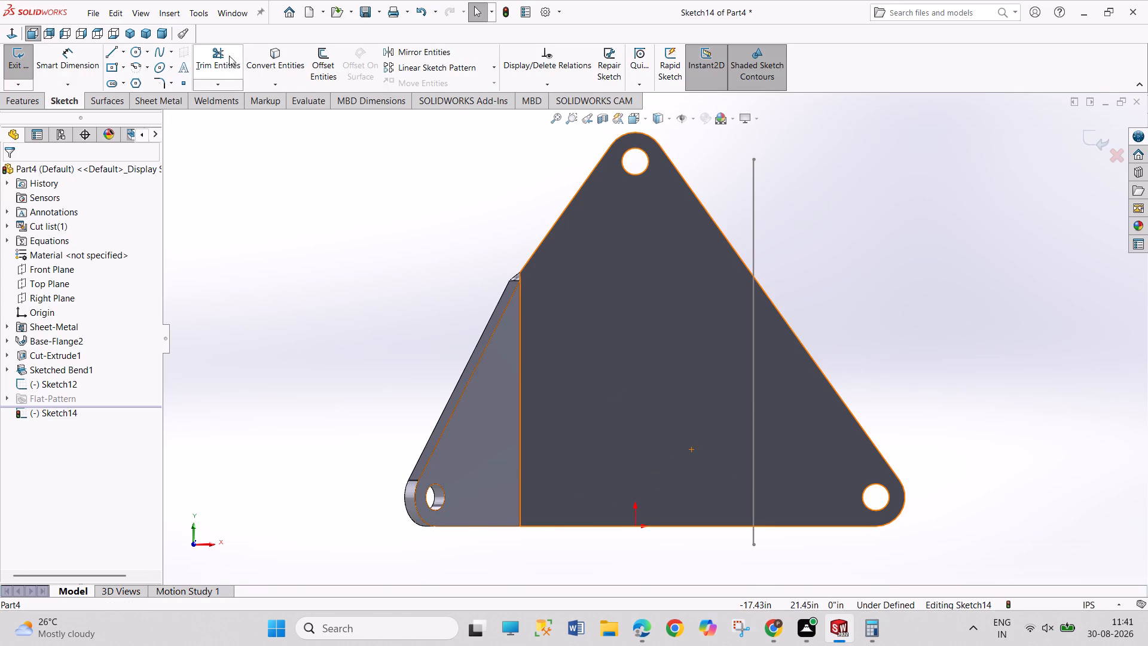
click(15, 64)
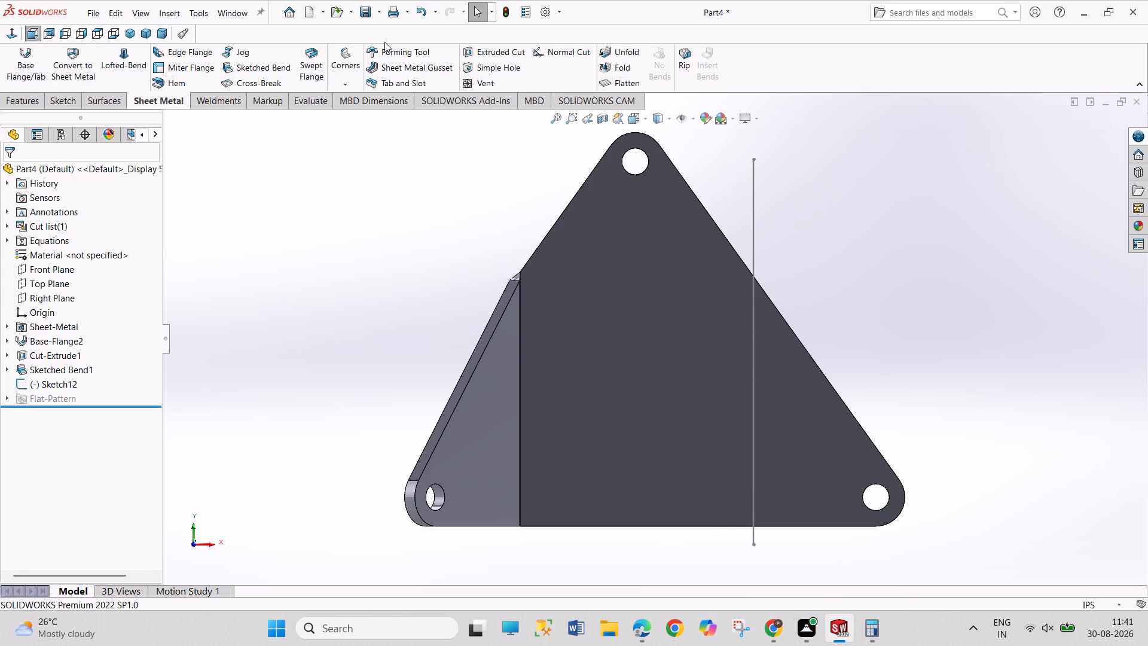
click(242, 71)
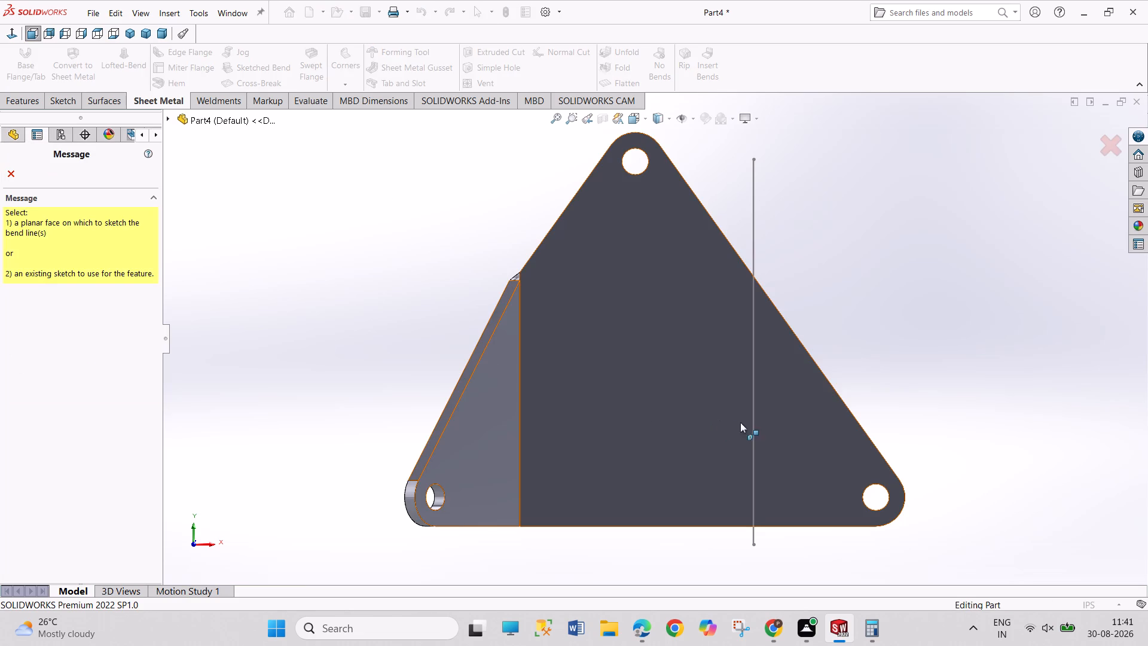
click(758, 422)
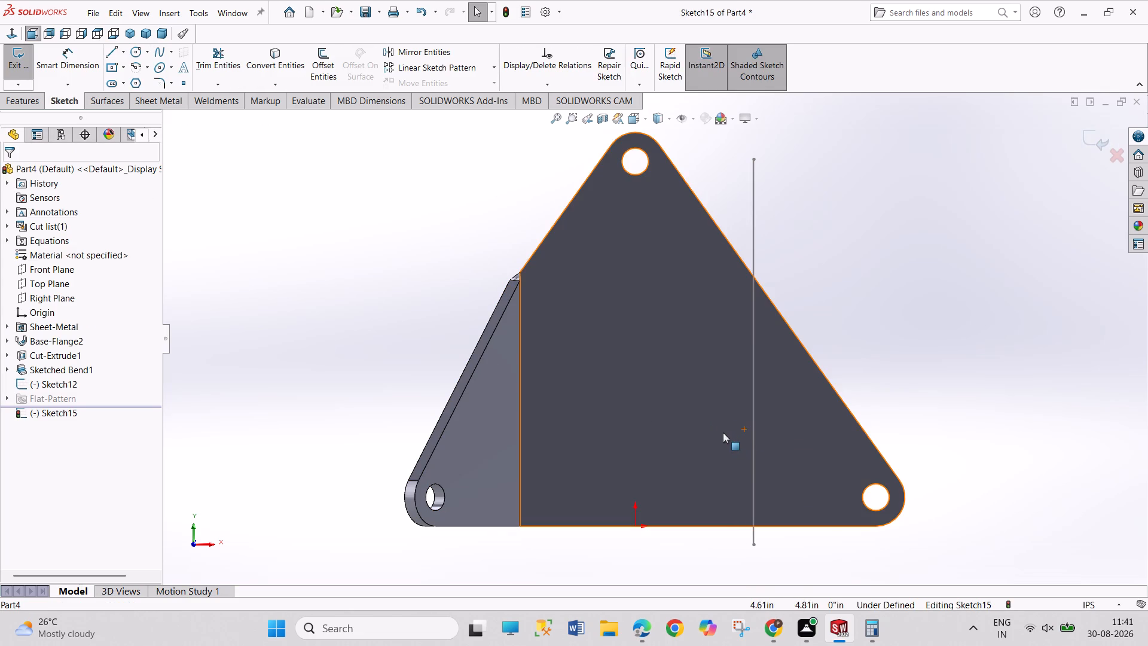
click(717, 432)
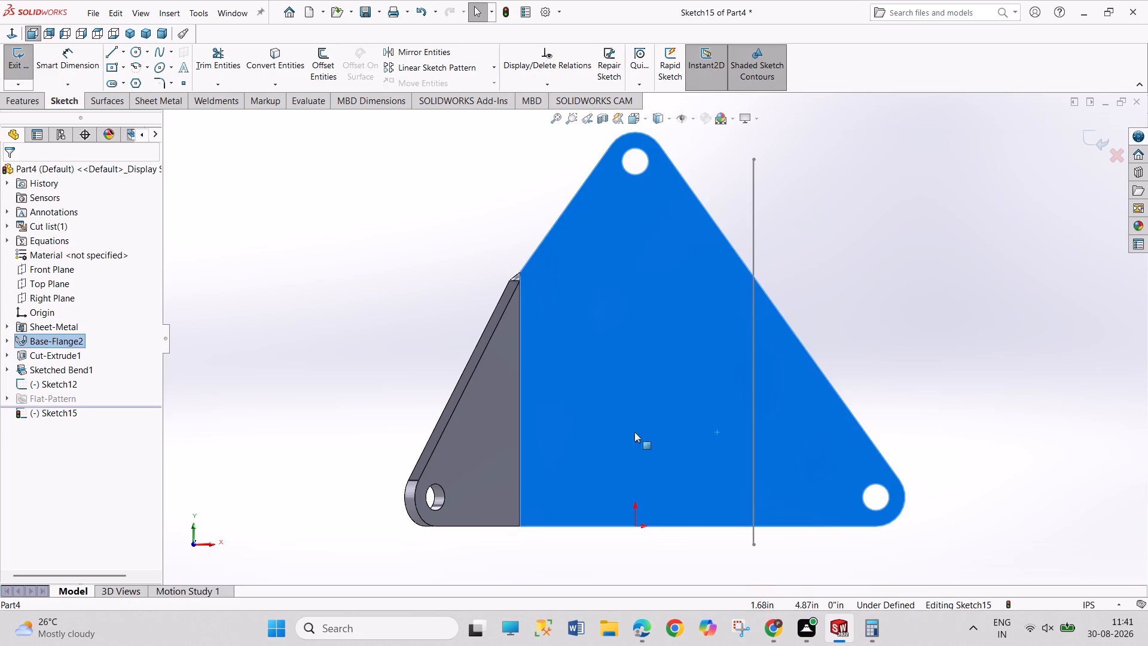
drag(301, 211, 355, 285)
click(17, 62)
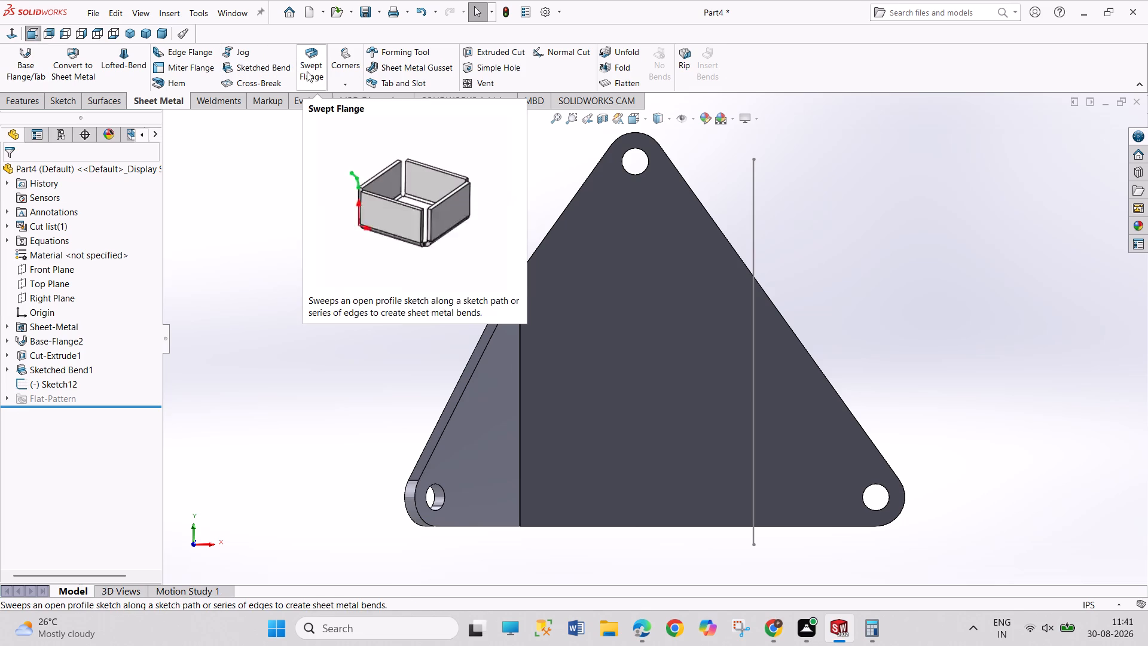
Add a 45° sketched bend along the new vertical line, keeping the plate's central face fixed and the default bend radius.
click(245, 65)
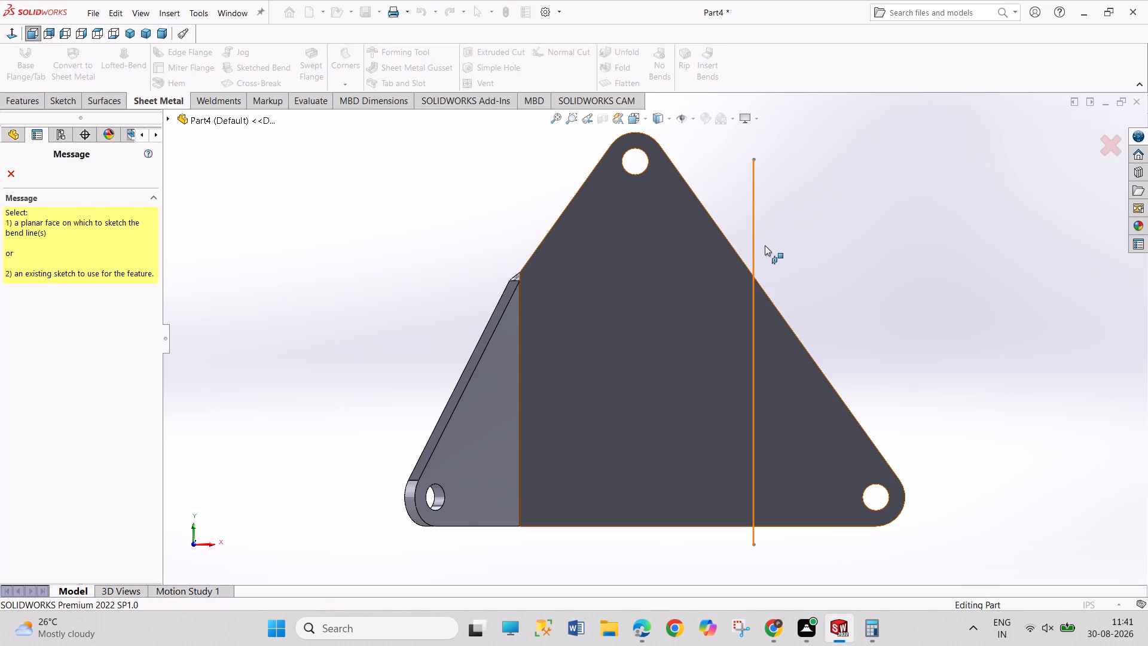
click(756, 239)
click(672, 352)
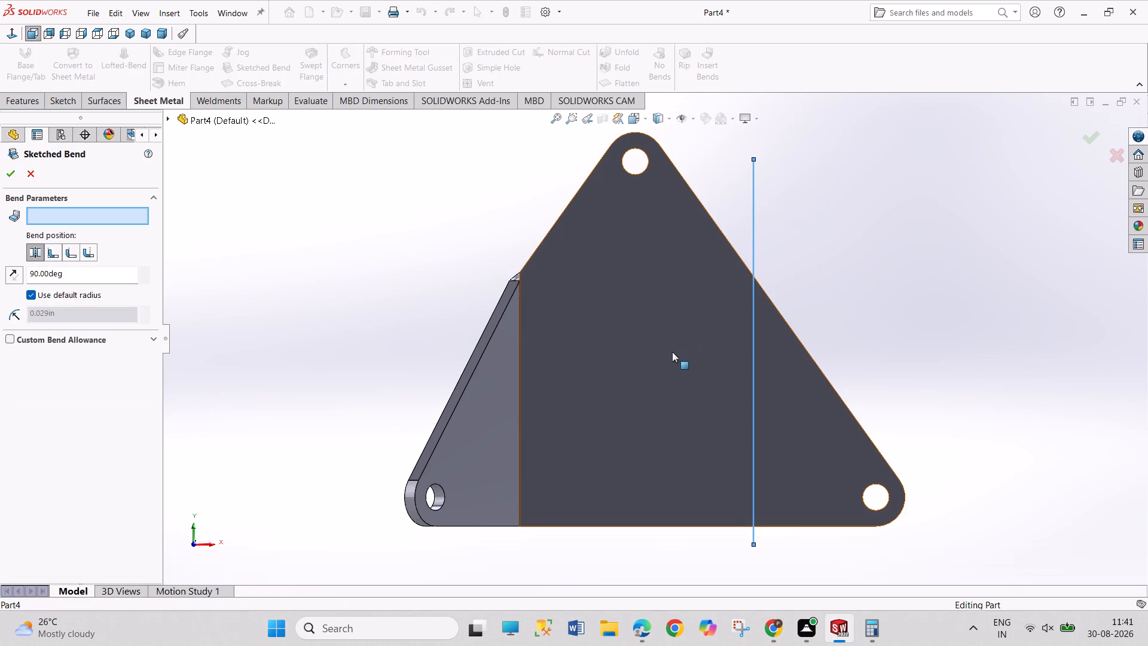
middle_drag(679, 547, 670, 540)
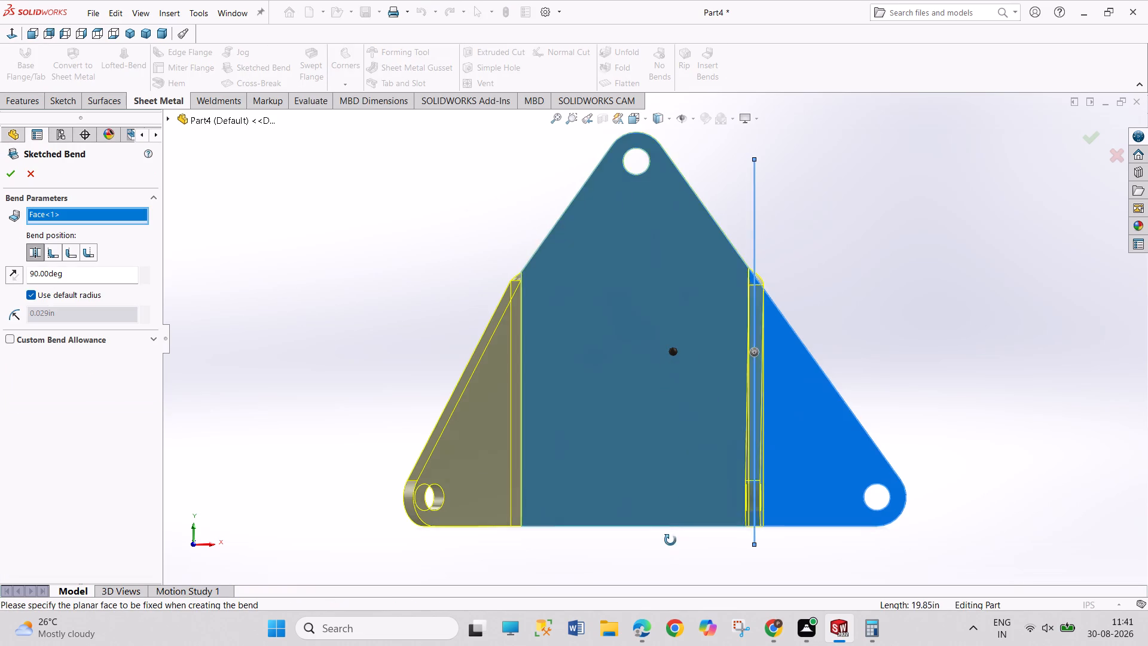
middle_drag(670, 540, 671, 342)
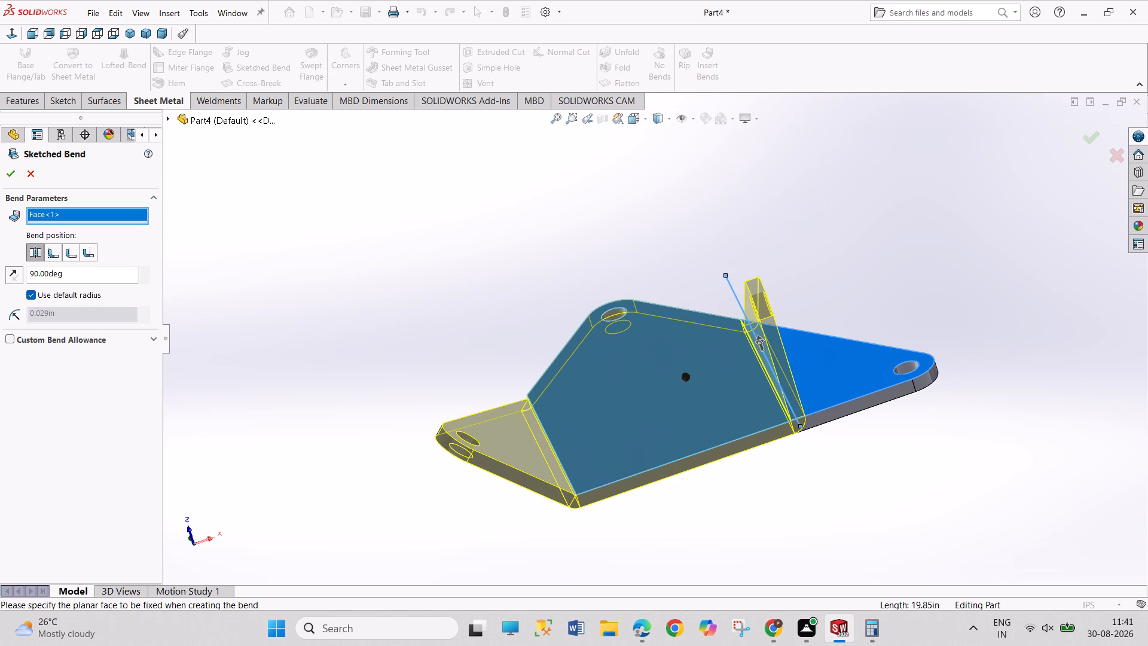
double_click(69, 274)
text(45)
key(Return)
click(7, 171)
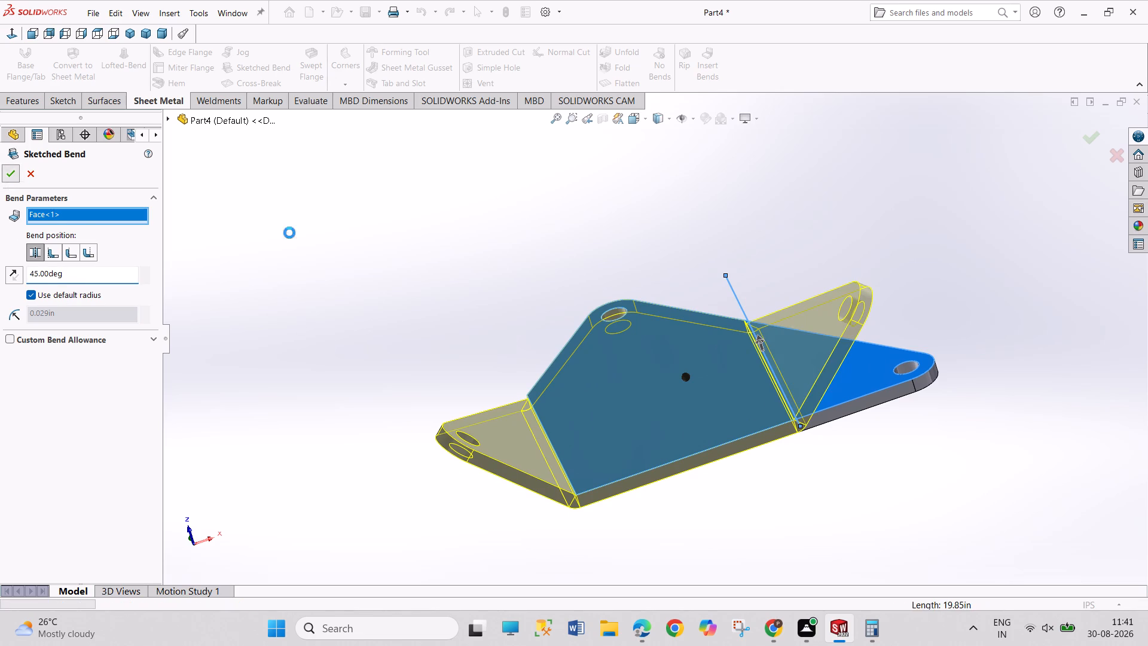
Examine both side bends of the arm end plate from several viewing angles, front and back.
drag(388, 215, 444, 260)
drag(413, 212, 479, 261)
middle_drag(564, 194, 564, 236)
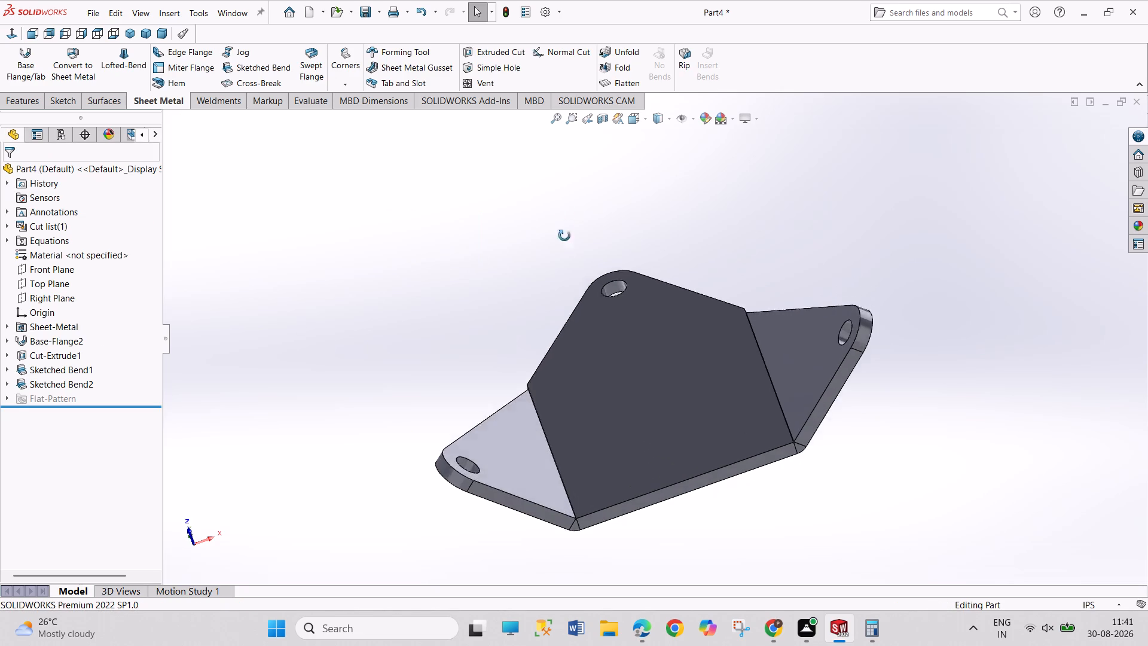
middle_drag(564, 236, 597, 339)
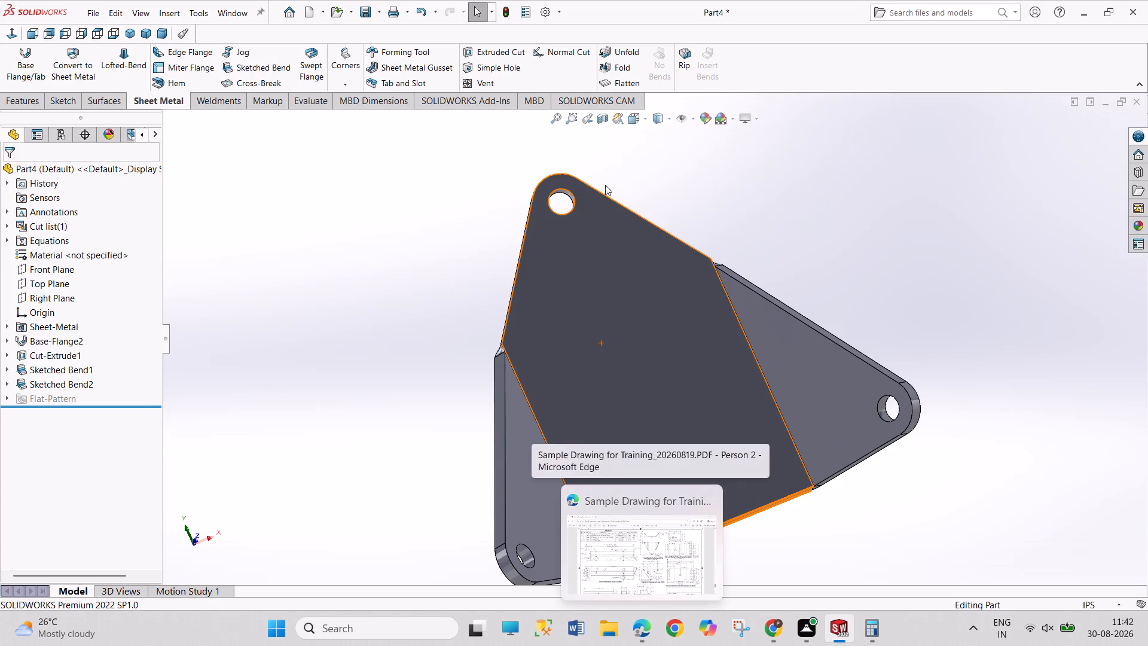
middle_drag(741, 537, 676, 388)
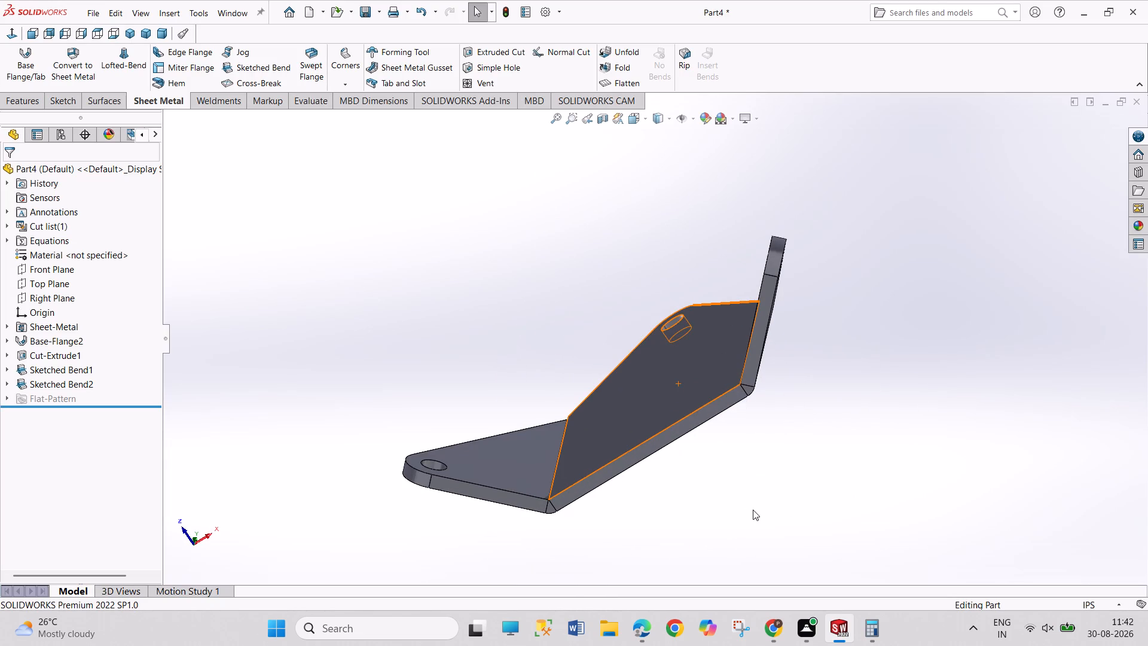
drag(752, 510, 773, 532)
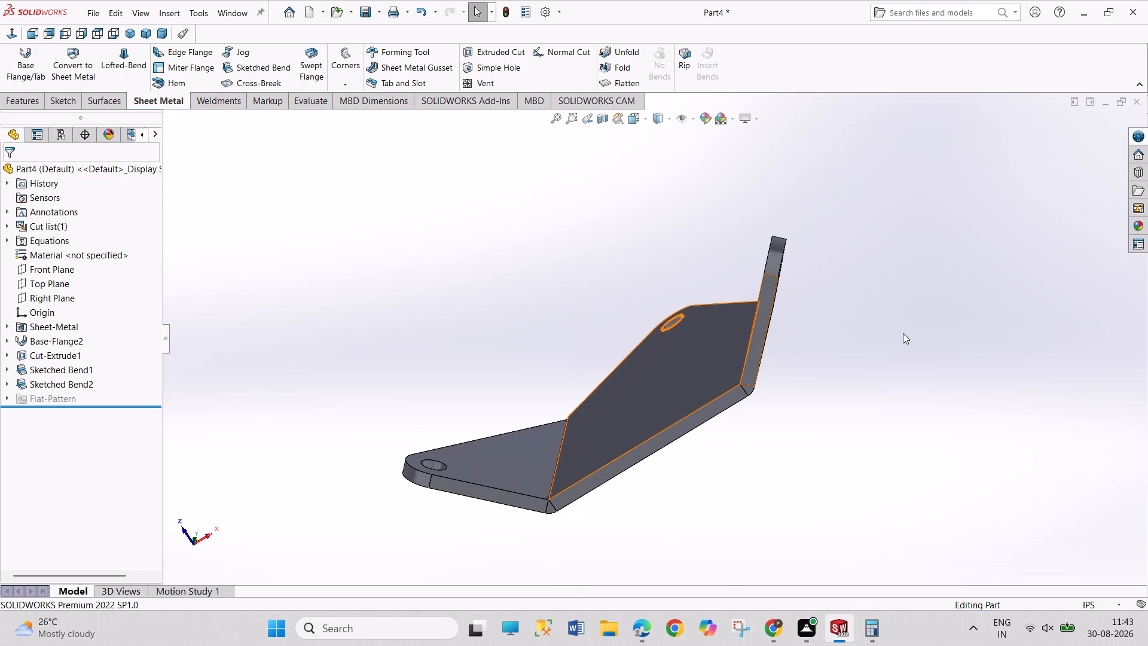
drag(903, 333, 938, 412)
middle_drag(928, 345, 968, 525)
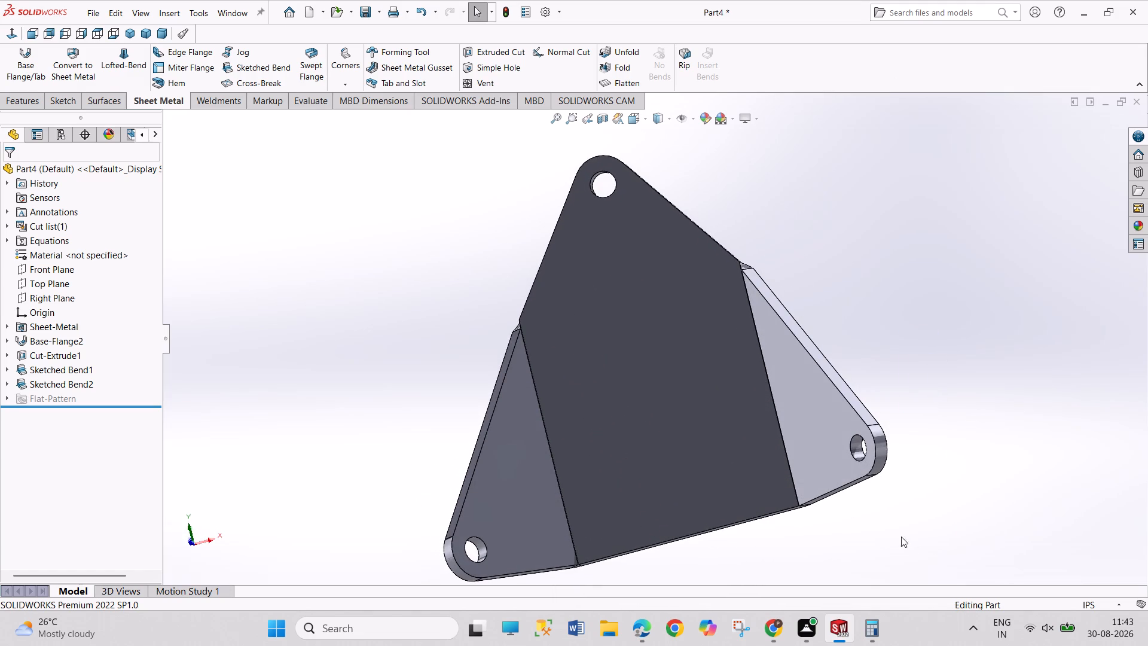
middle_drag(697, 565, 639, 224)
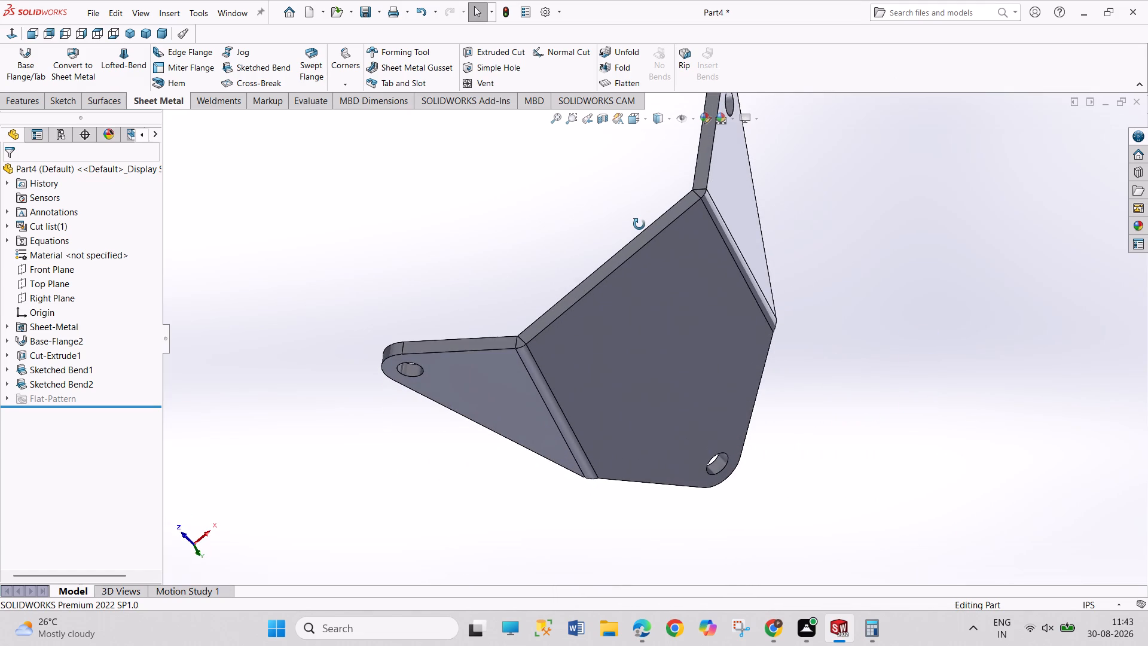
middle_drag(639, 224, 654, 392)
middle_drag(659, 406, 667, 424)
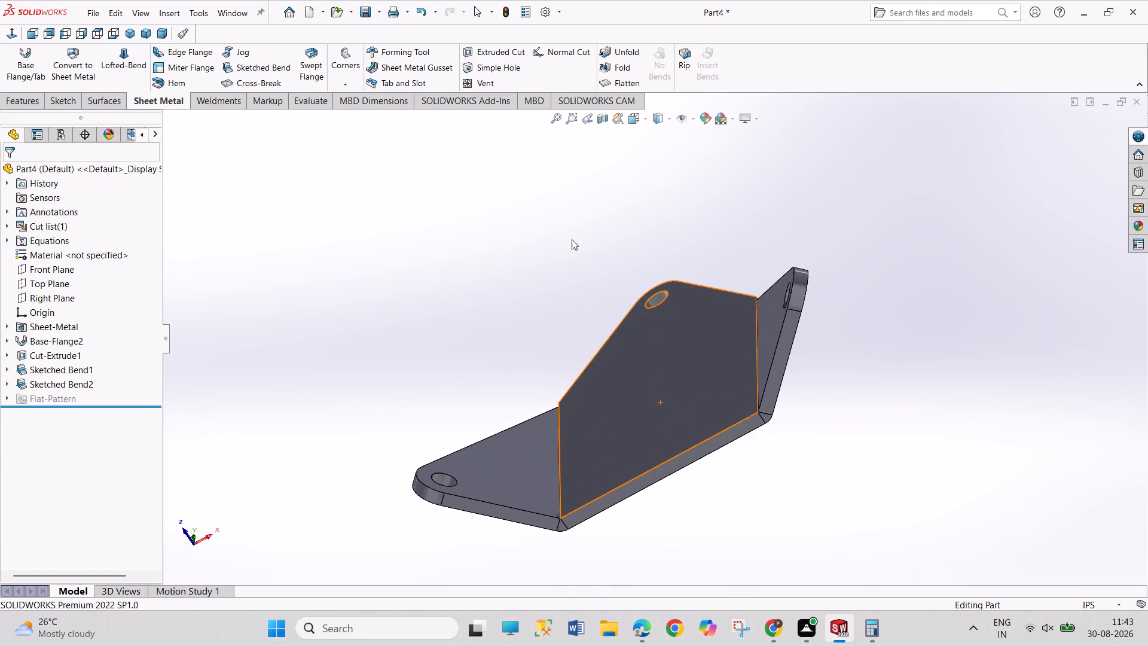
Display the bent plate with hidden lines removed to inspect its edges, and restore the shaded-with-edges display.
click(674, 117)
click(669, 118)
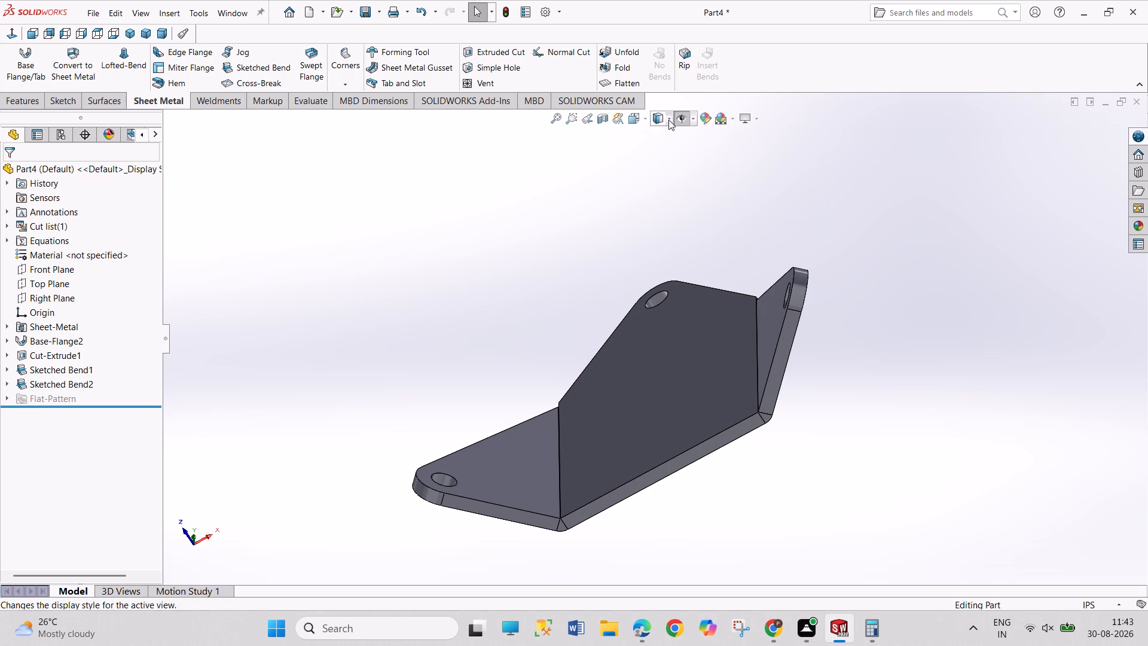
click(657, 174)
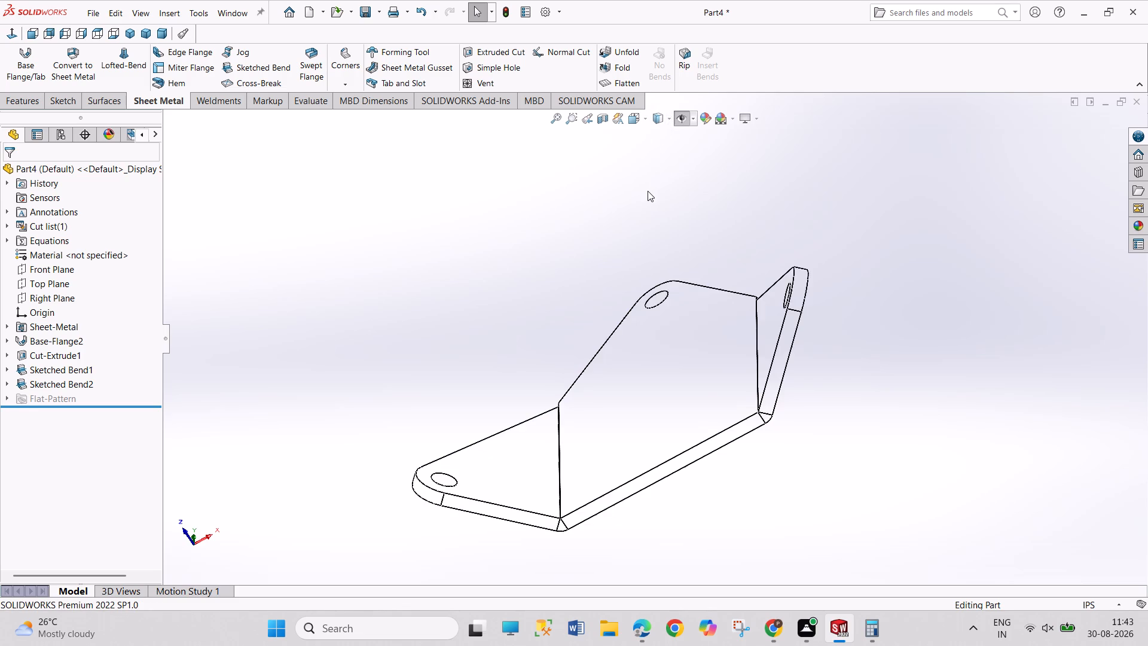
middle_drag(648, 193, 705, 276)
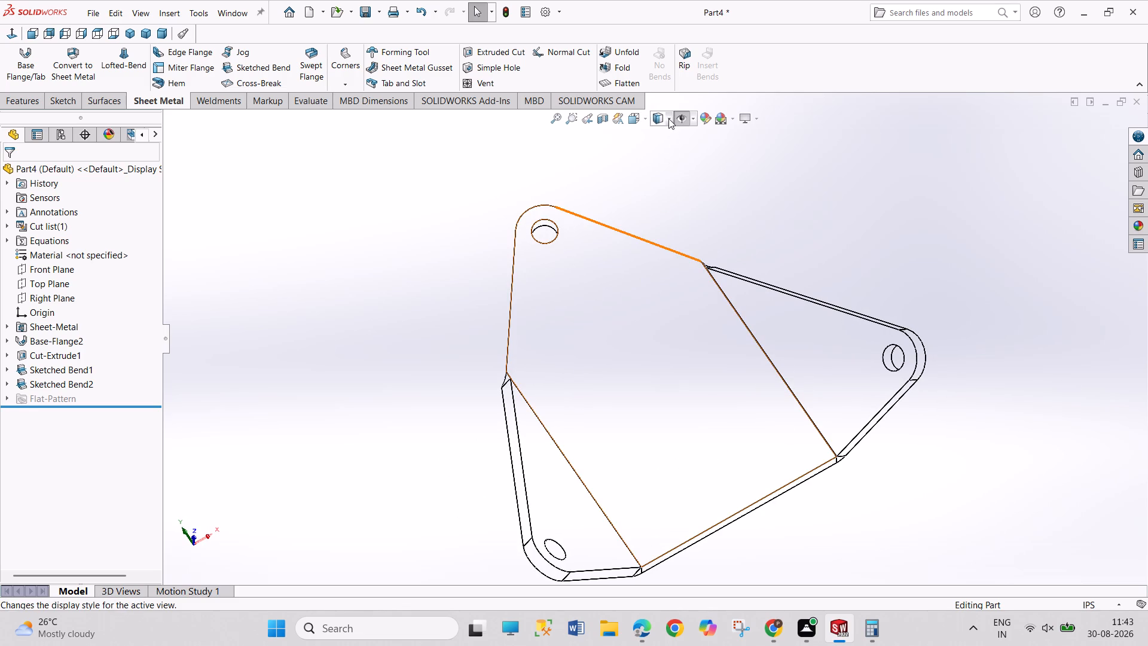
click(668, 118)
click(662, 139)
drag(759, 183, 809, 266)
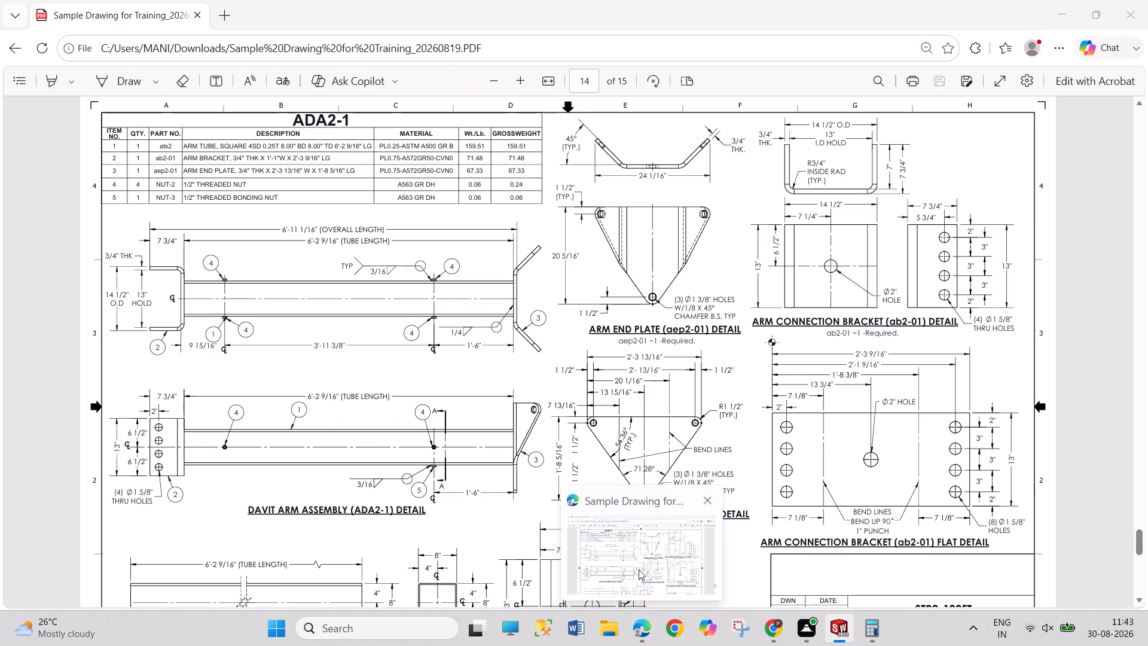
Save the part as ADA2 ARM AND PLATE in the WATER CONTROL VALVE ASSEMBLY folder.
right_click(639, 569)
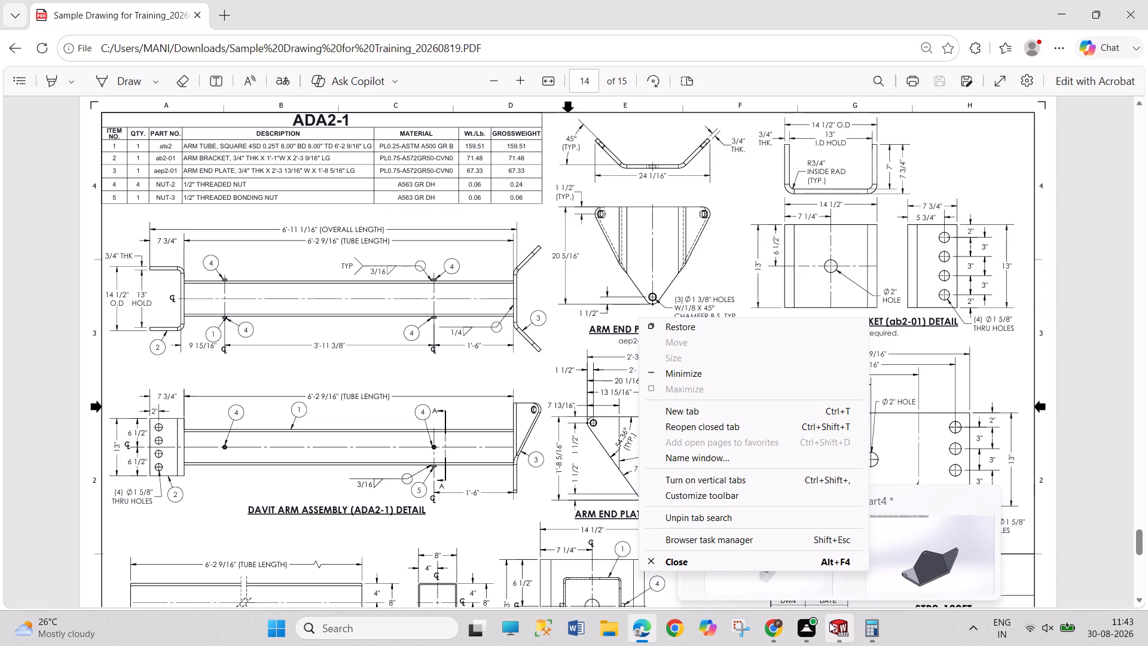
click(829, 622)
click(840, 638)
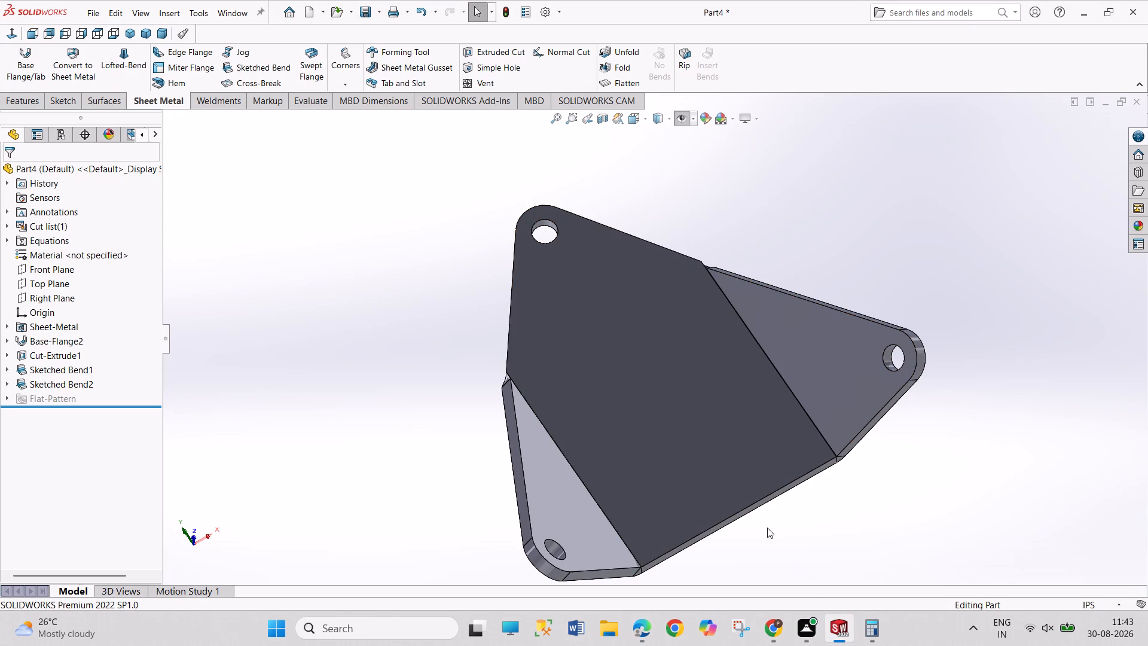
key(ctrl+s)
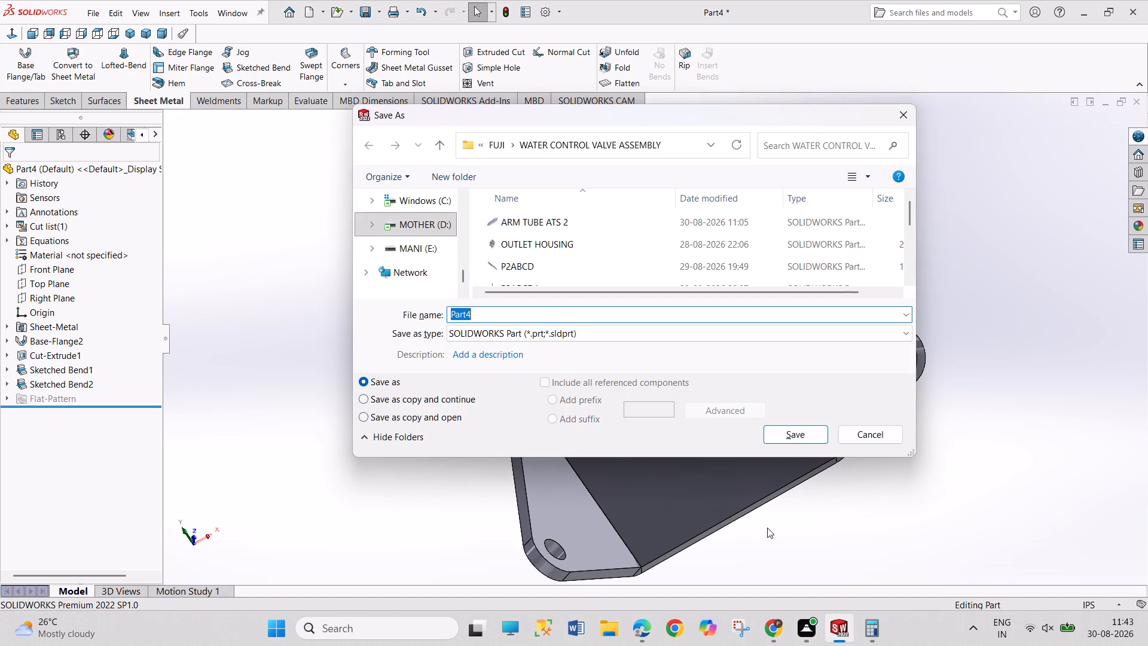
text(ADA2)
key(space)
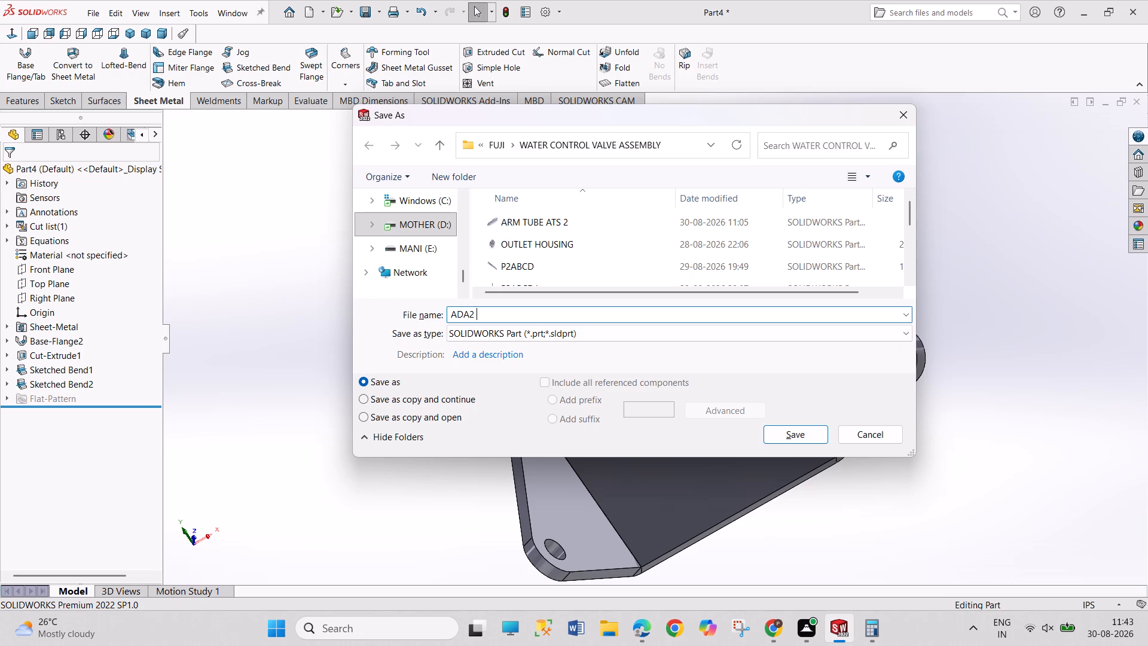
text(ARM AND)
key(space)
text(PLA)
text(TE)
key(Return)
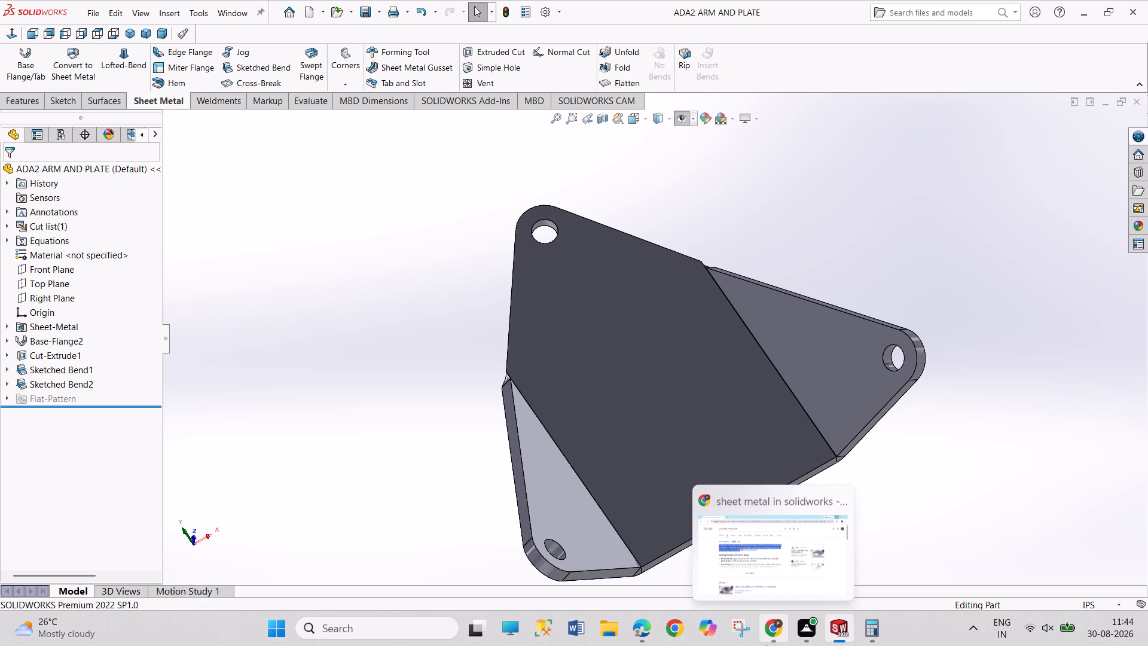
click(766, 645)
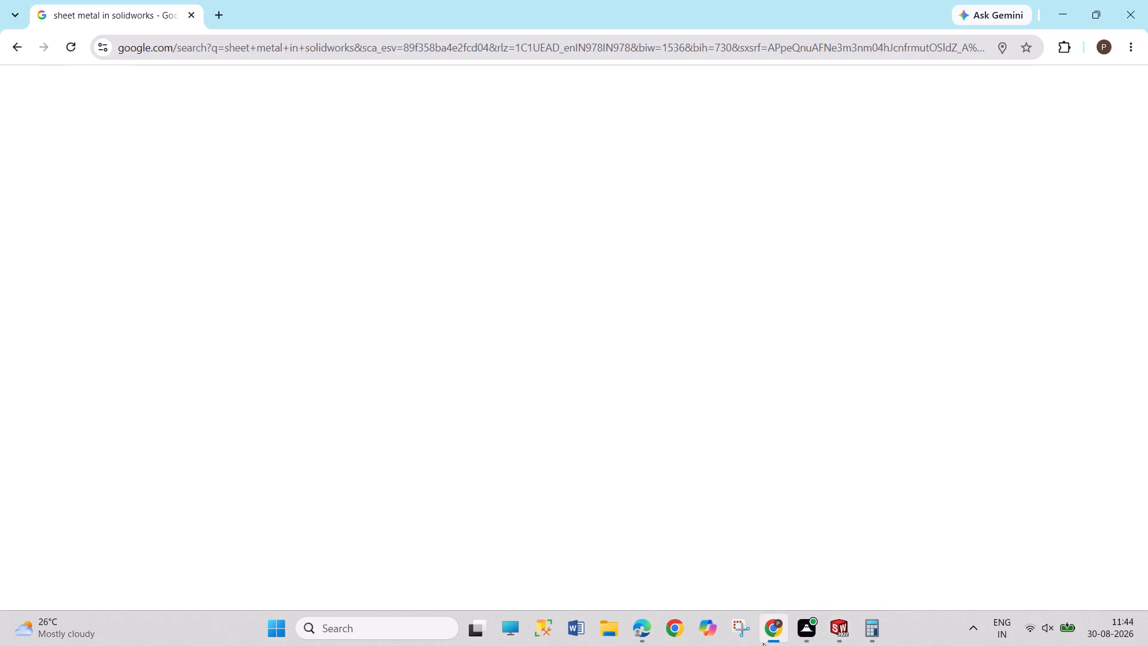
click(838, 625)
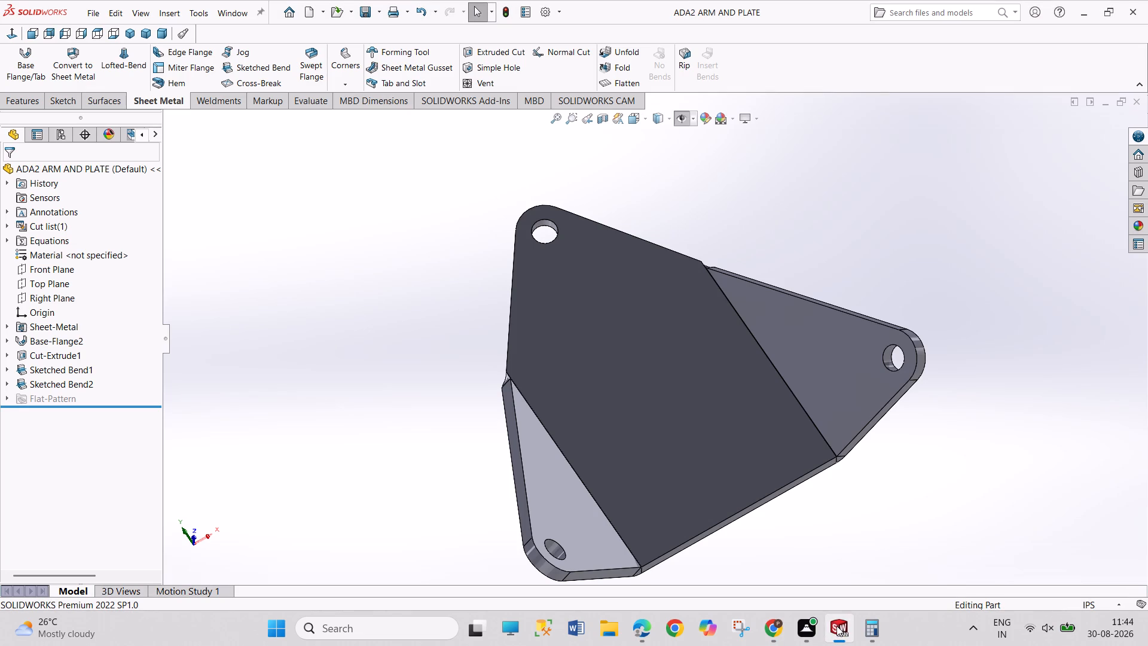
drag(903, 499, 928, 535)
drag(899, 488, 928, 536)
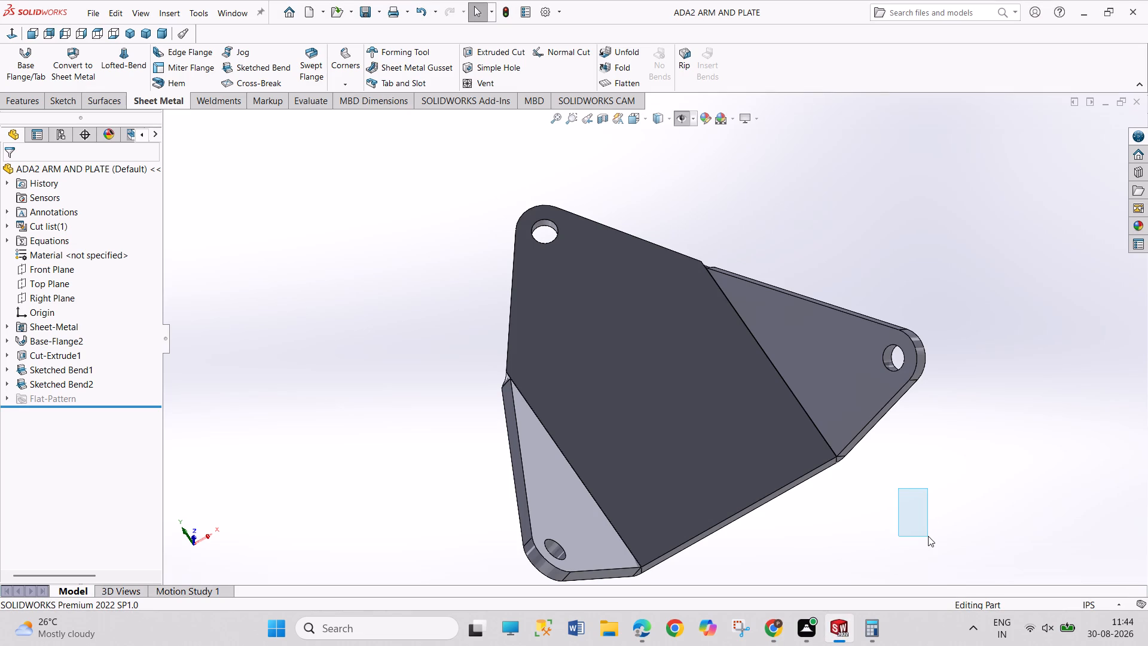
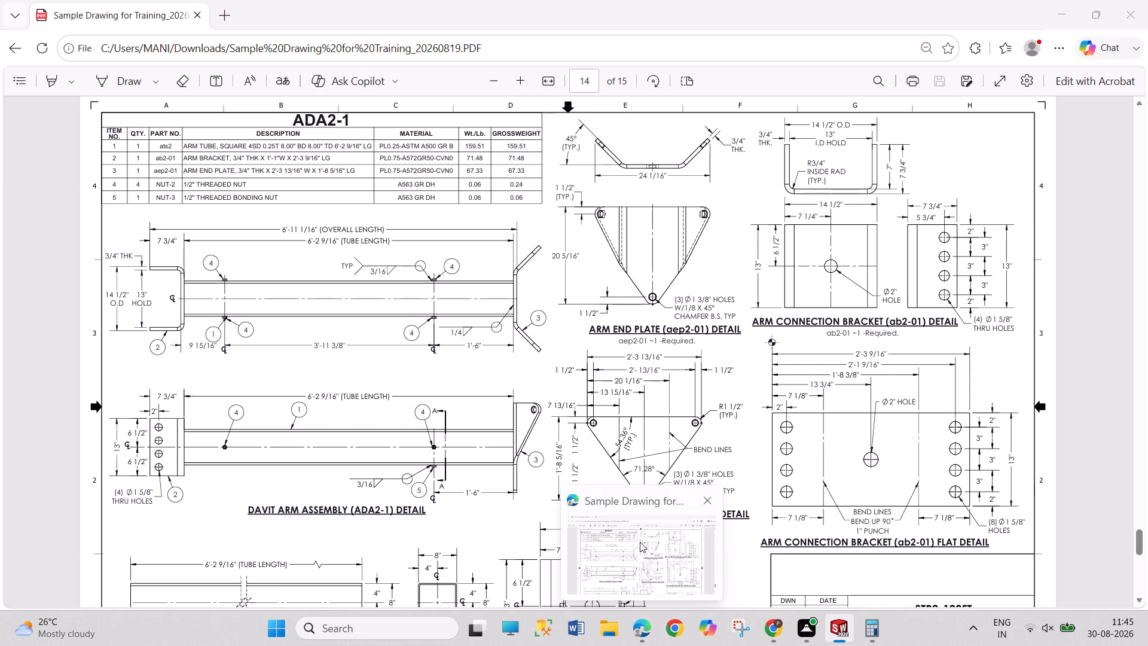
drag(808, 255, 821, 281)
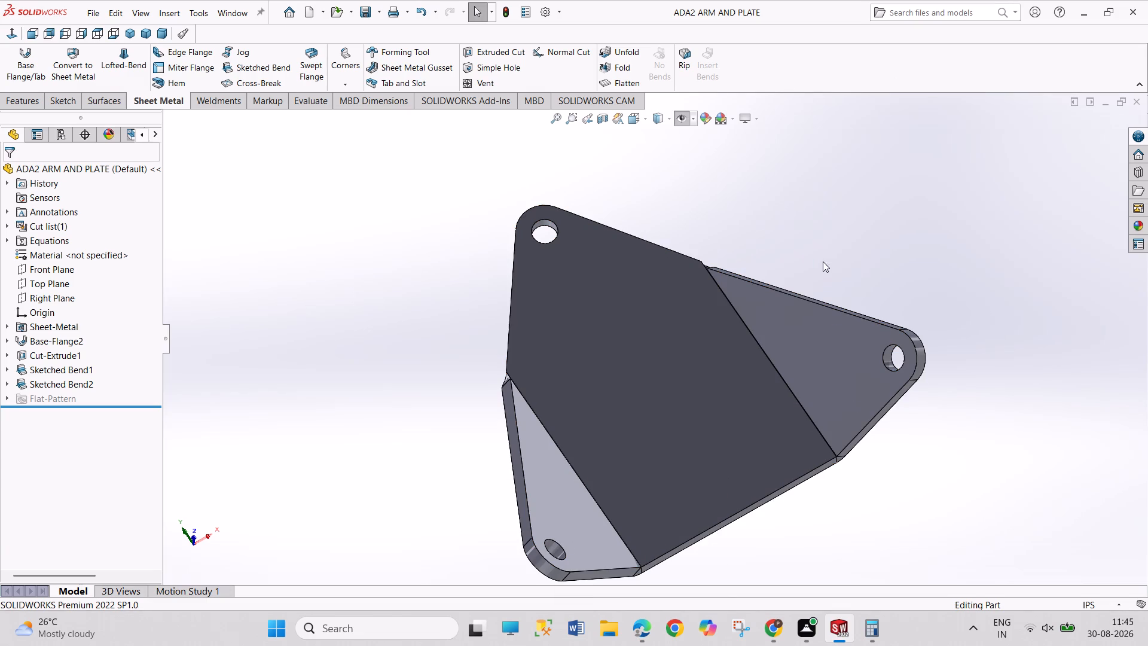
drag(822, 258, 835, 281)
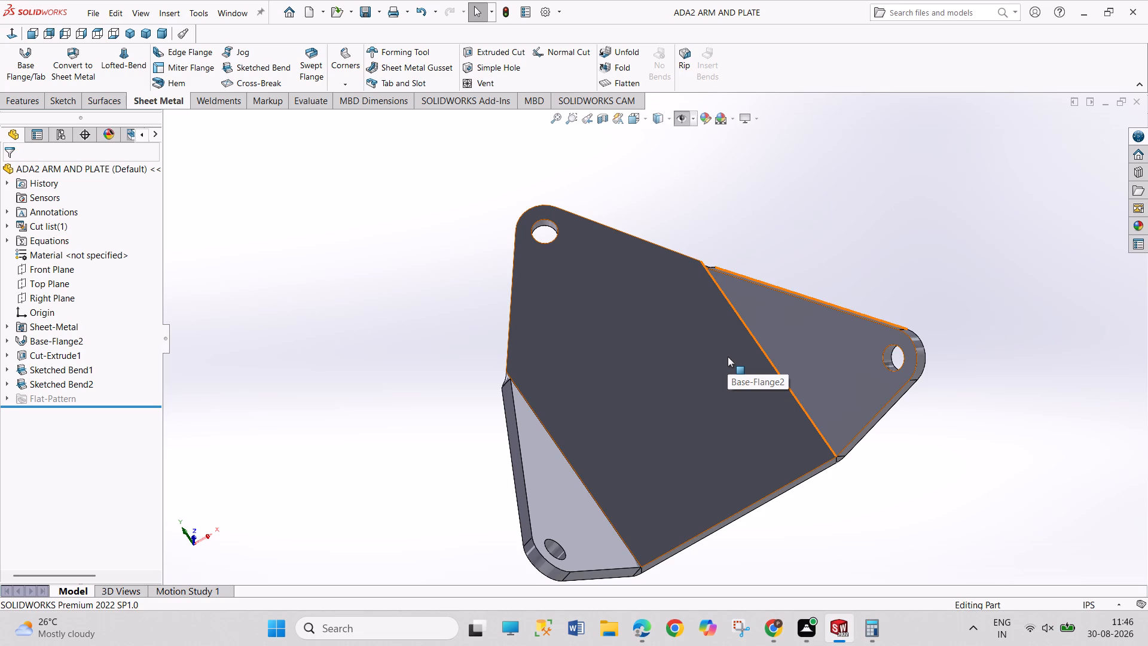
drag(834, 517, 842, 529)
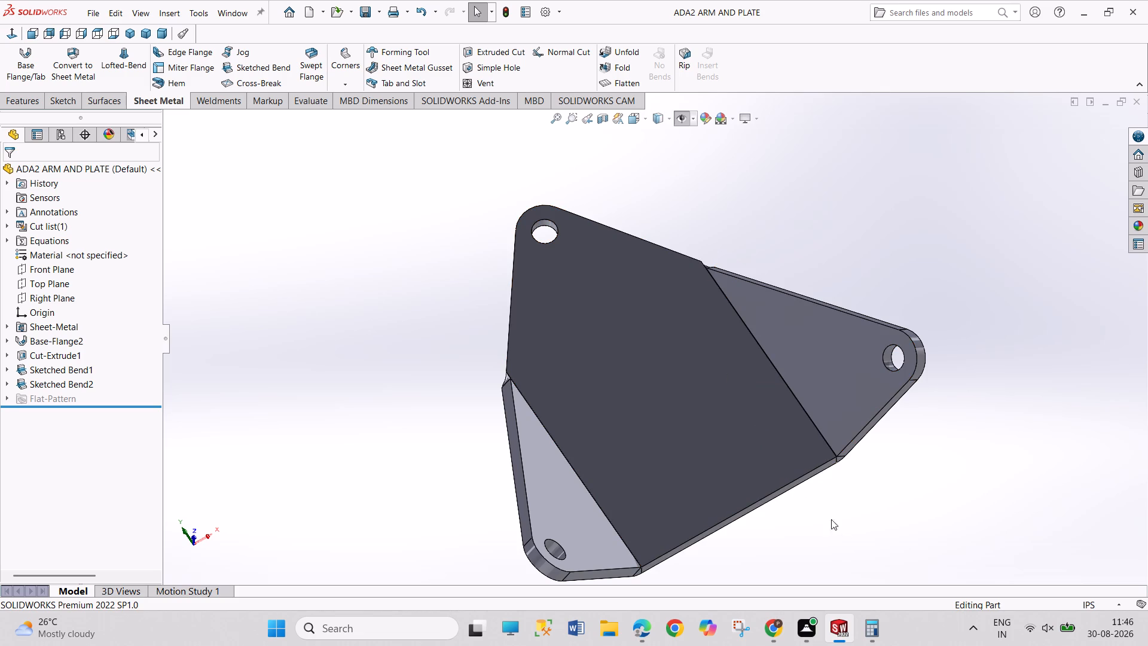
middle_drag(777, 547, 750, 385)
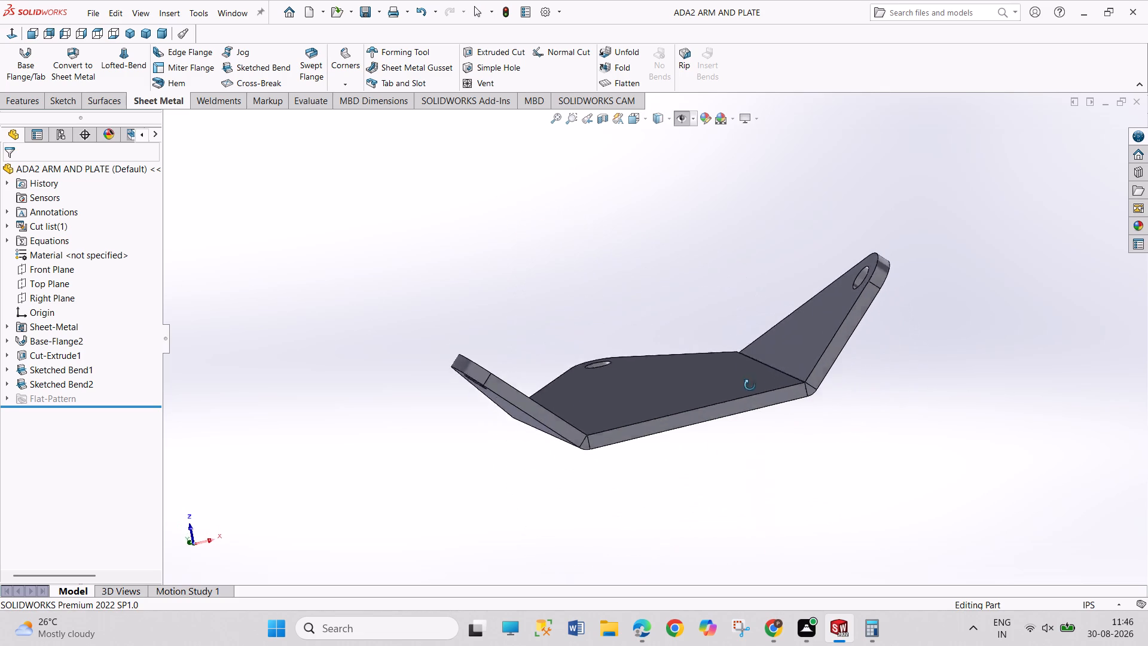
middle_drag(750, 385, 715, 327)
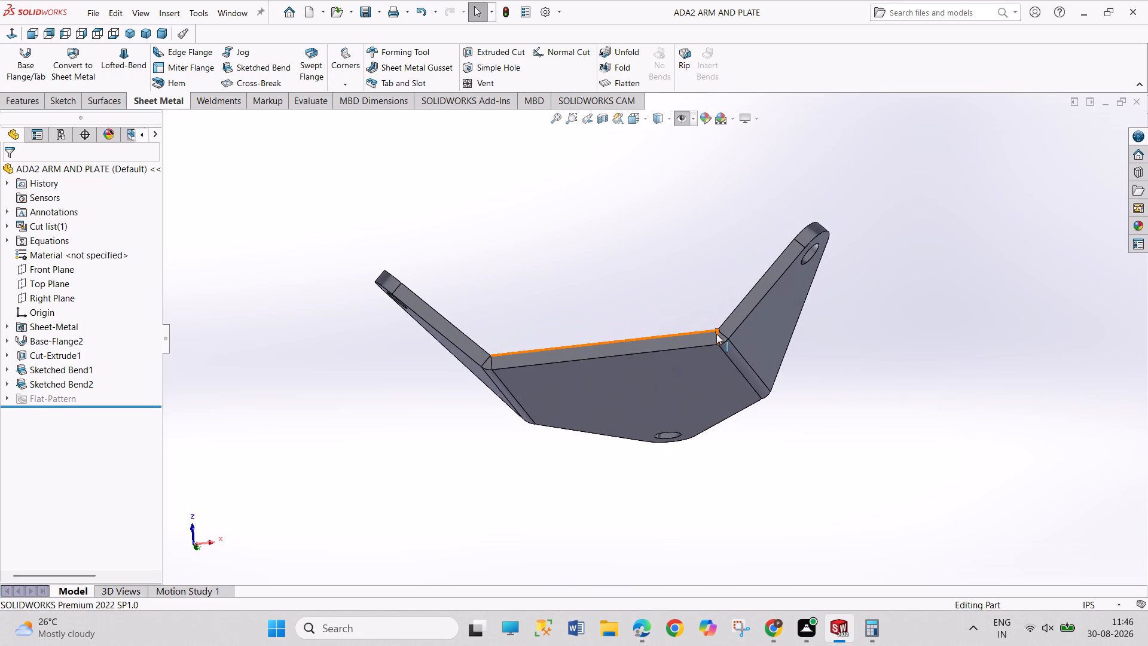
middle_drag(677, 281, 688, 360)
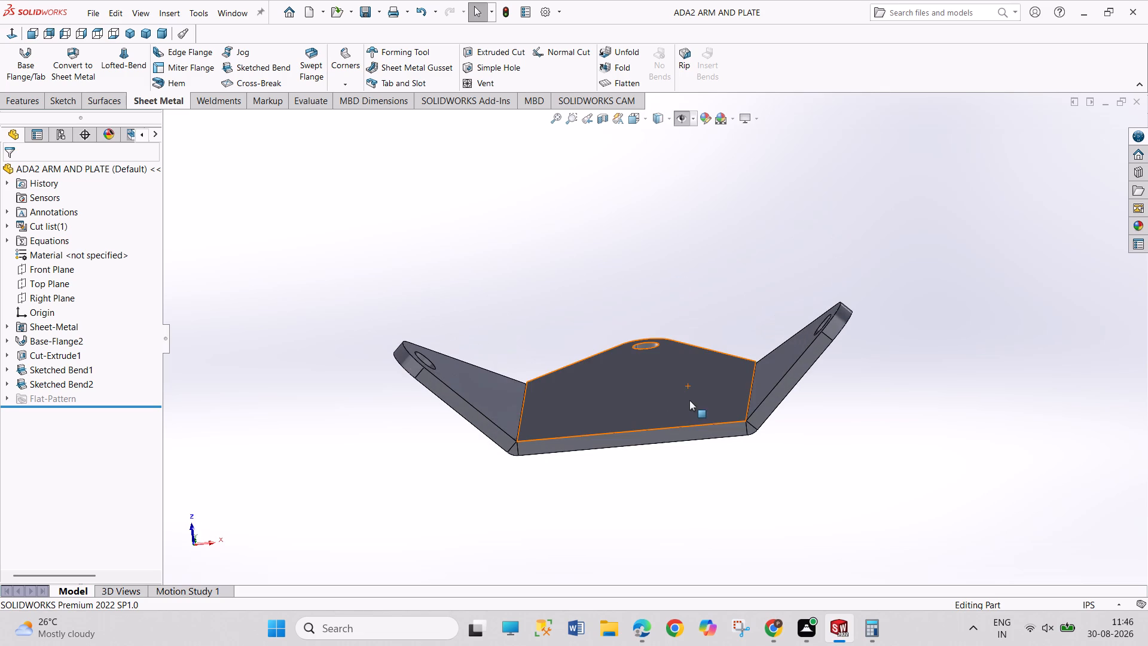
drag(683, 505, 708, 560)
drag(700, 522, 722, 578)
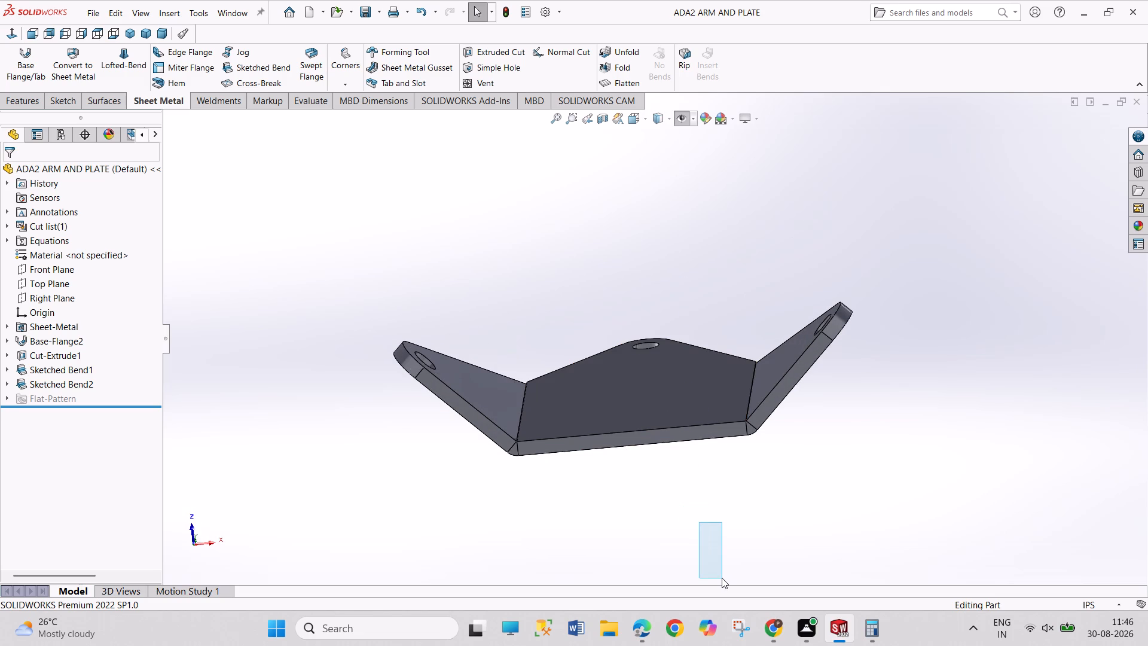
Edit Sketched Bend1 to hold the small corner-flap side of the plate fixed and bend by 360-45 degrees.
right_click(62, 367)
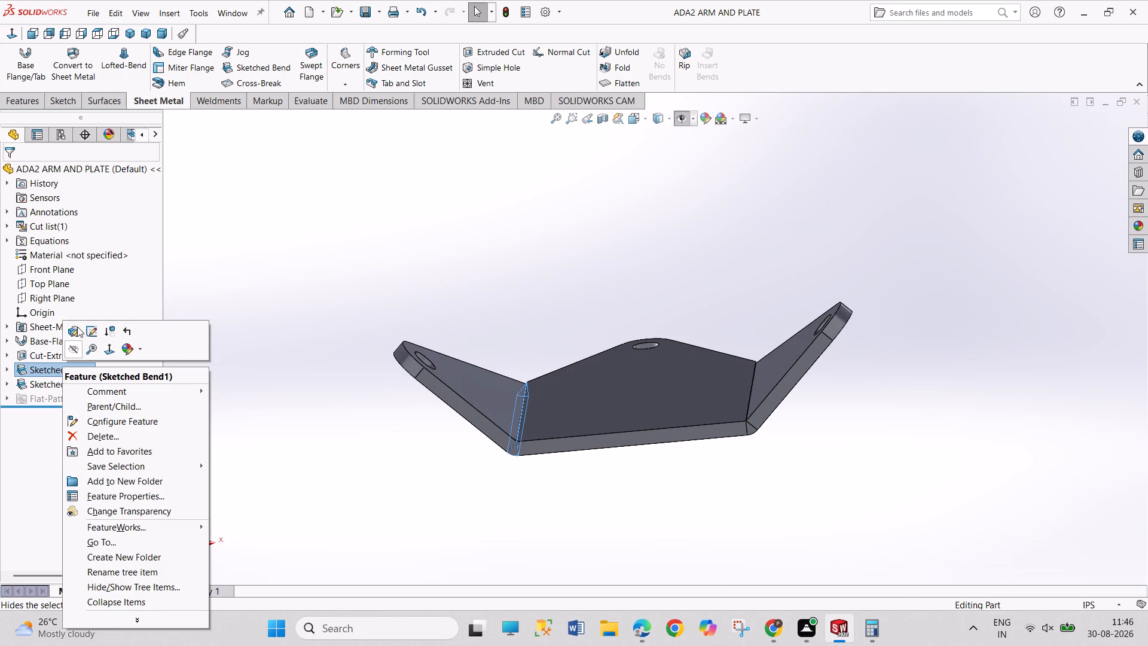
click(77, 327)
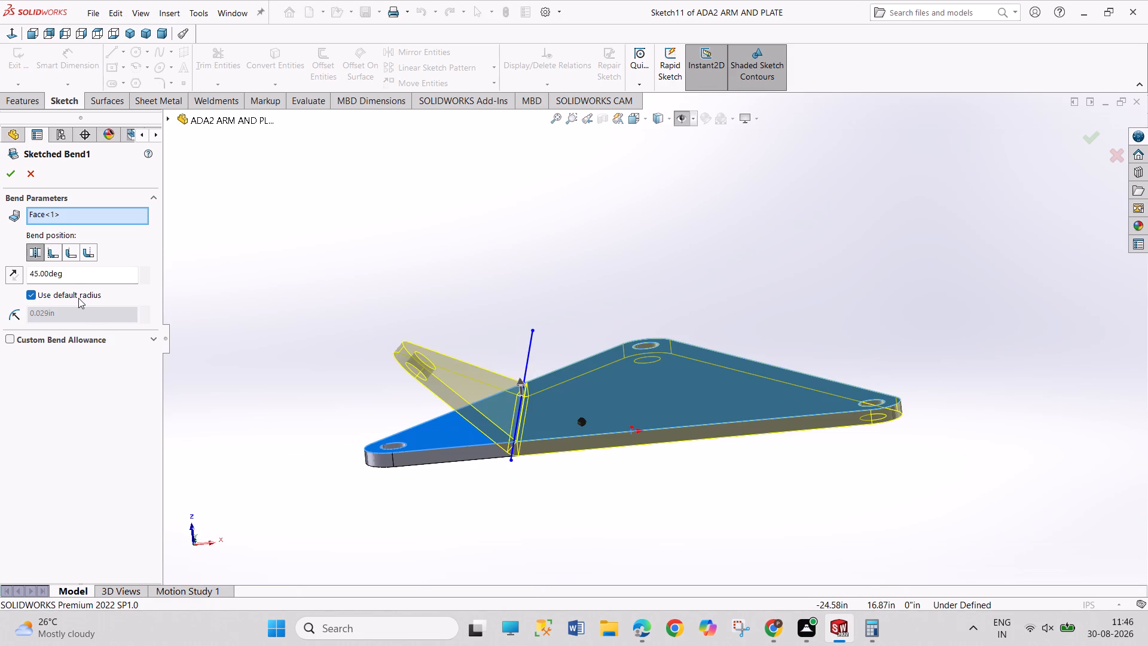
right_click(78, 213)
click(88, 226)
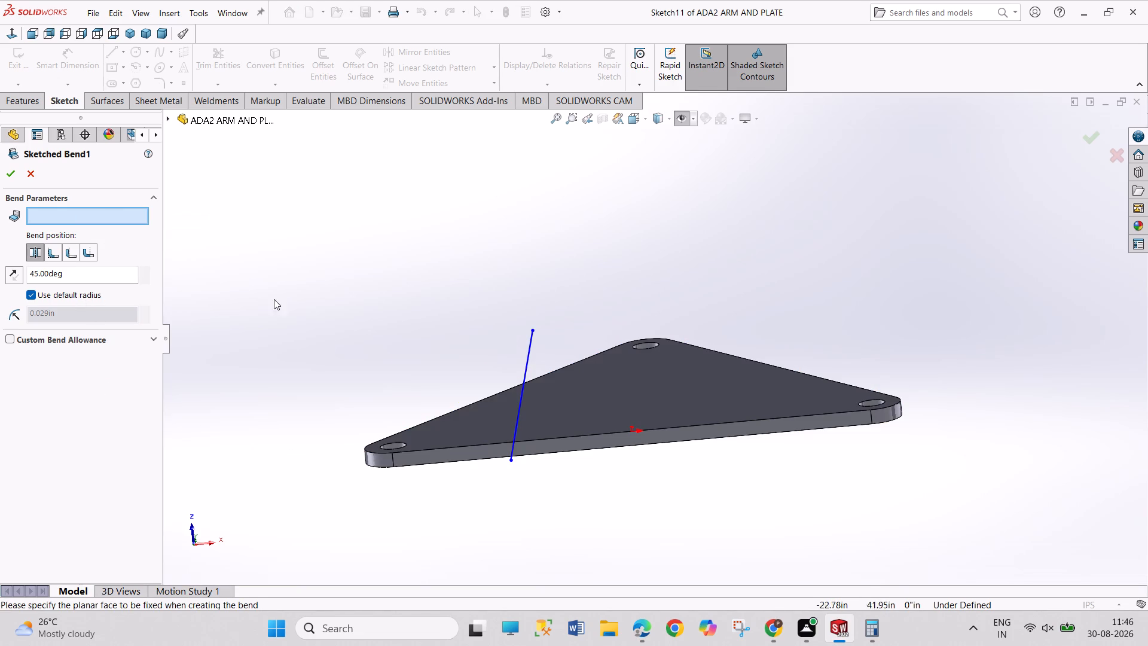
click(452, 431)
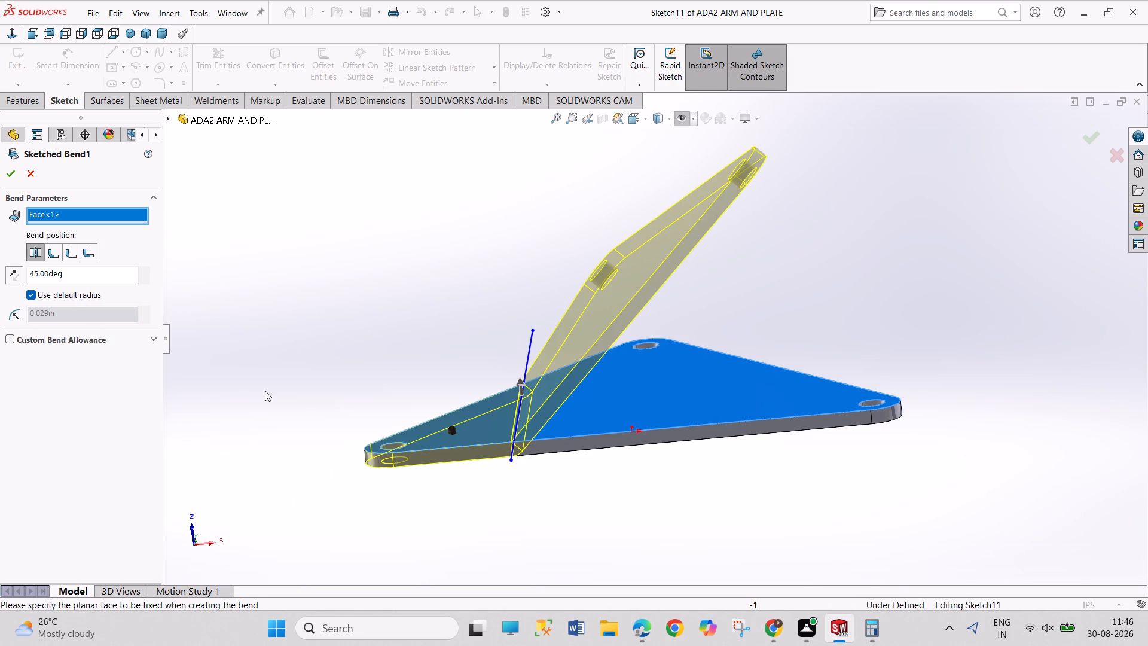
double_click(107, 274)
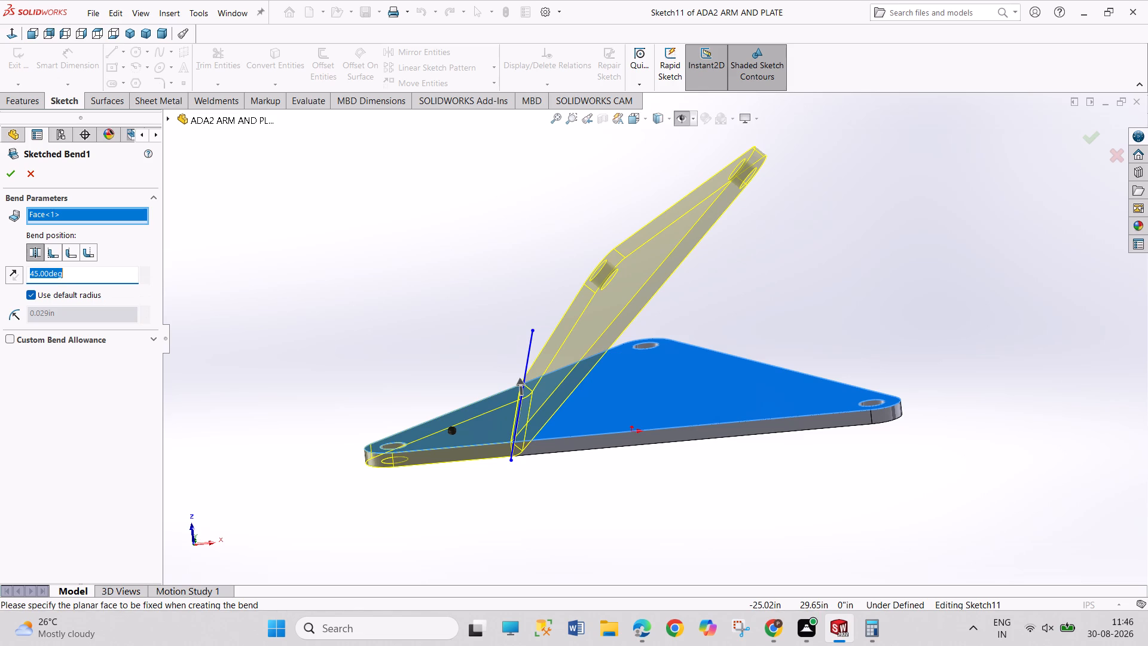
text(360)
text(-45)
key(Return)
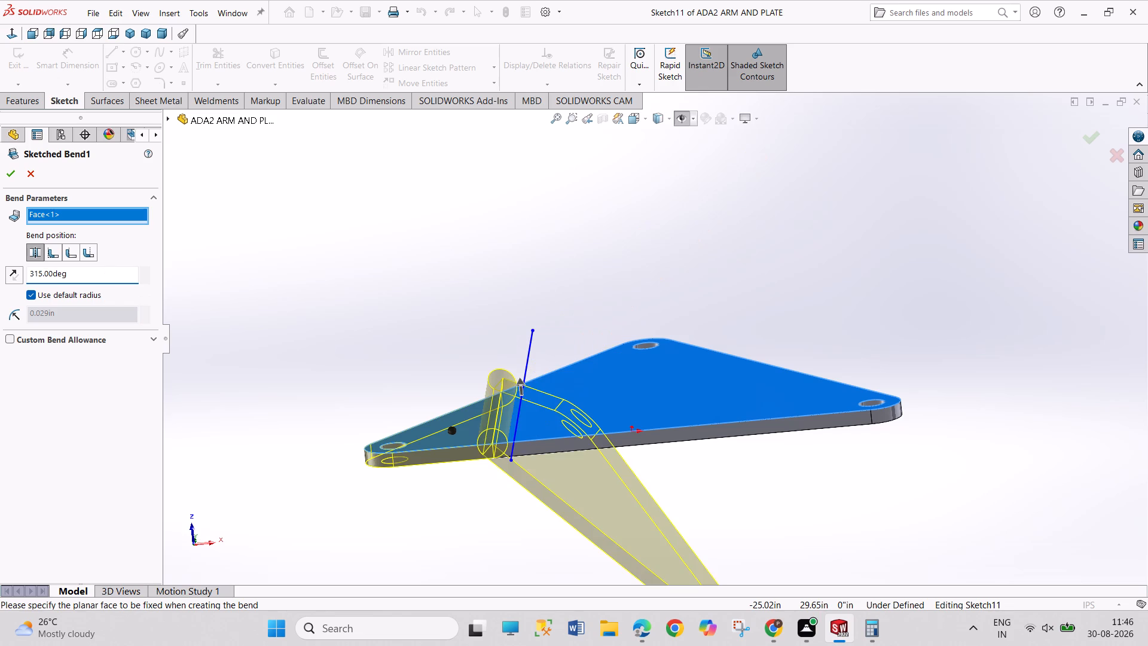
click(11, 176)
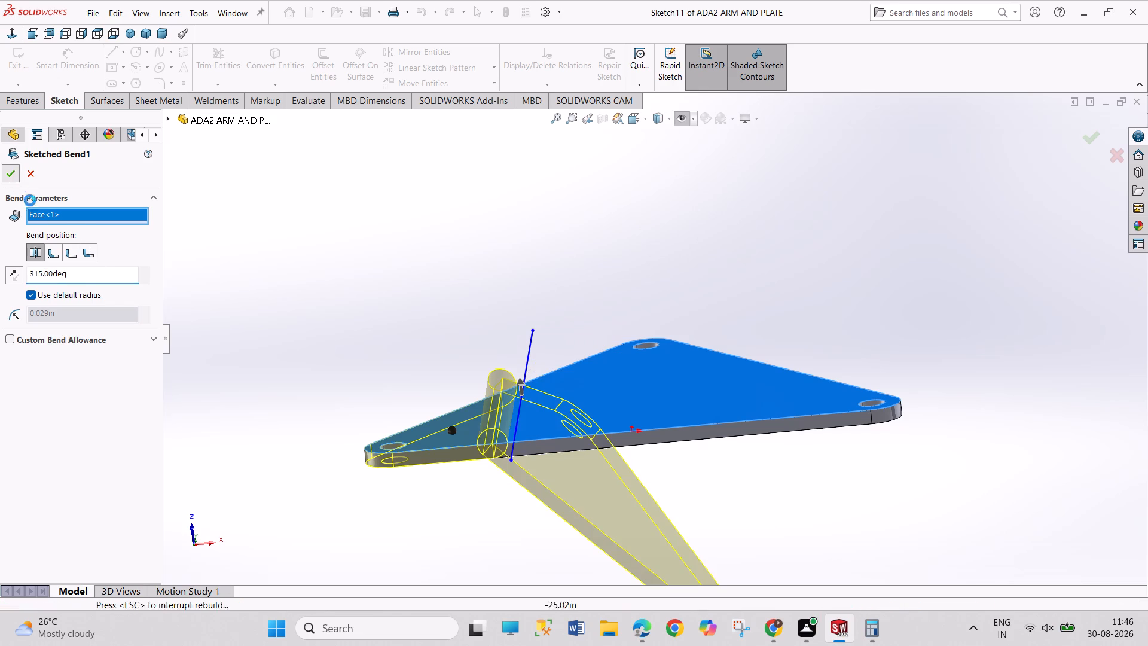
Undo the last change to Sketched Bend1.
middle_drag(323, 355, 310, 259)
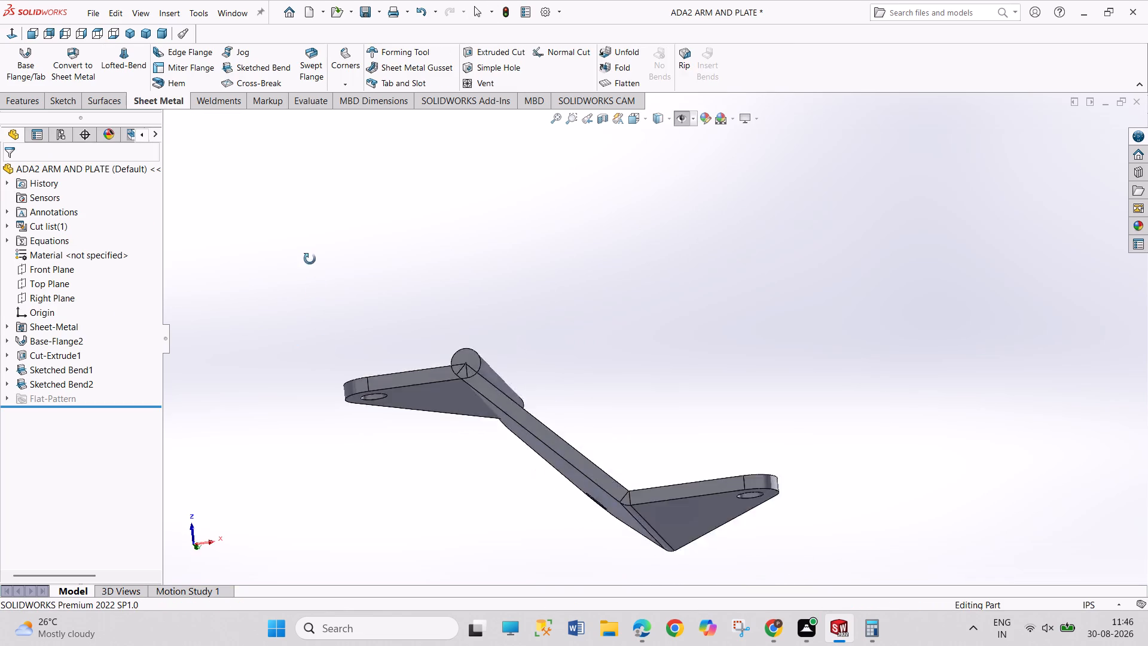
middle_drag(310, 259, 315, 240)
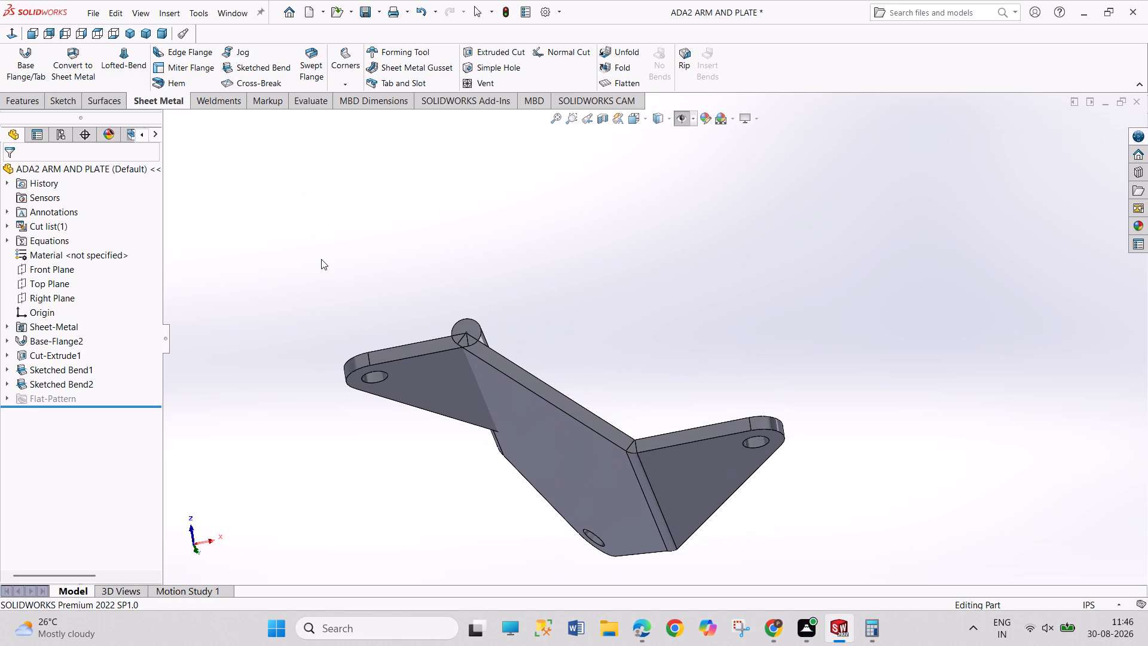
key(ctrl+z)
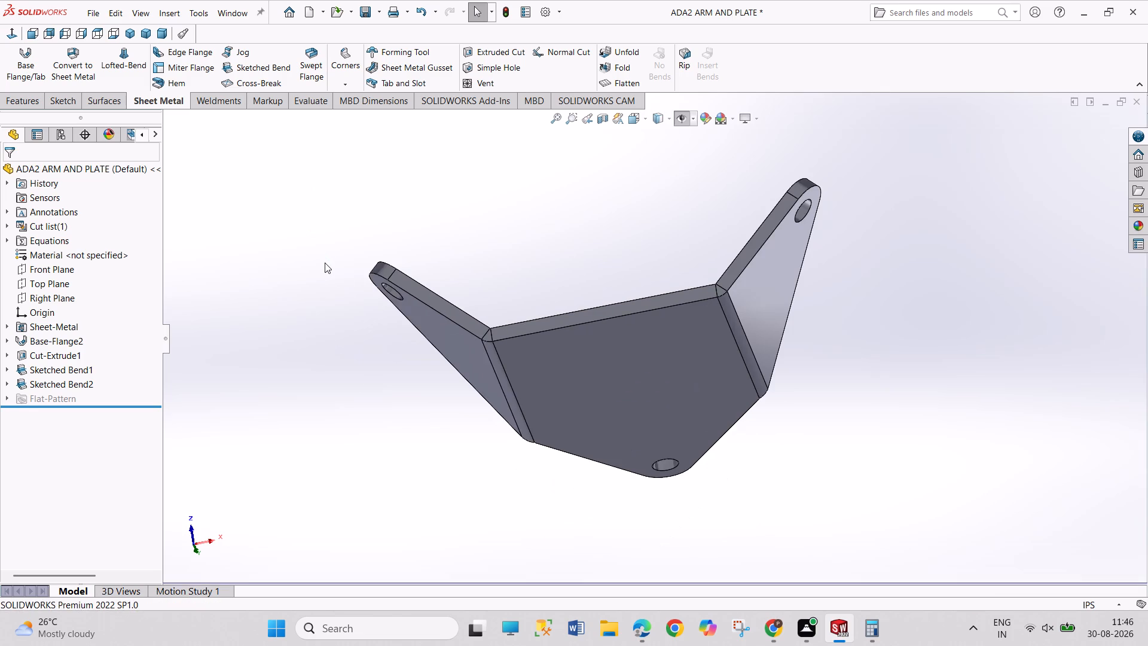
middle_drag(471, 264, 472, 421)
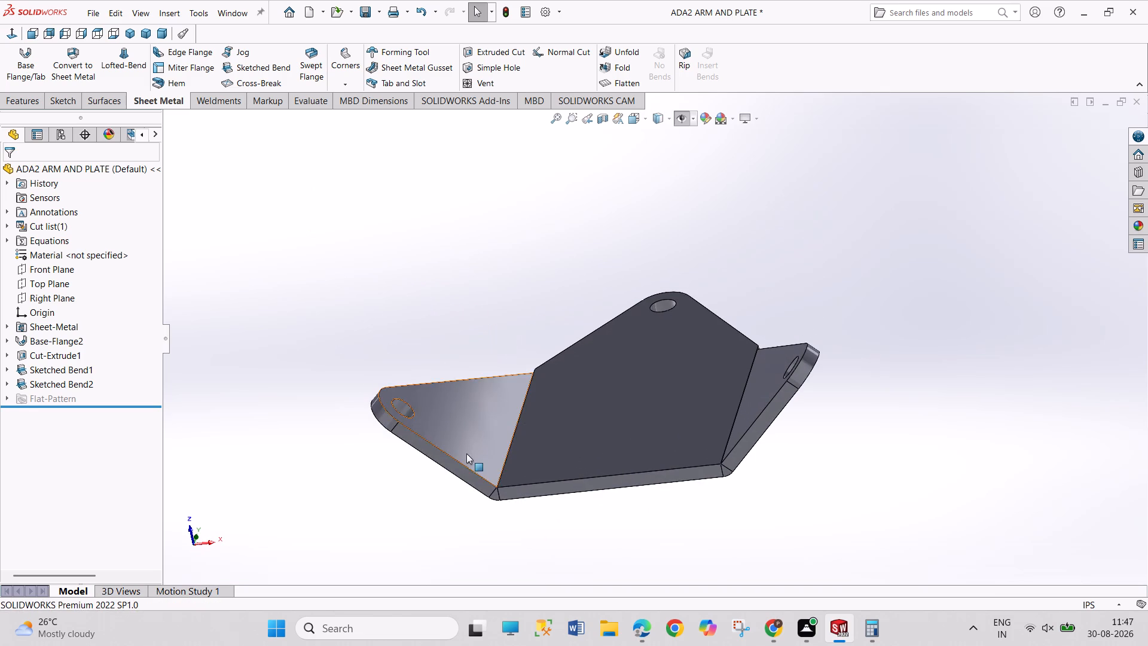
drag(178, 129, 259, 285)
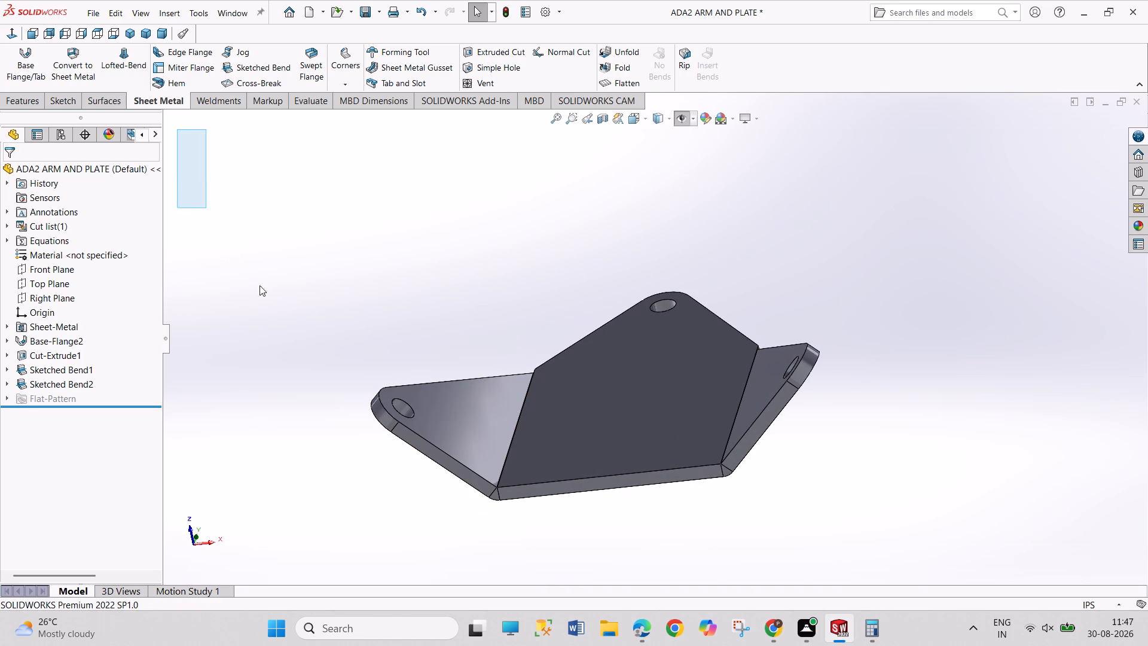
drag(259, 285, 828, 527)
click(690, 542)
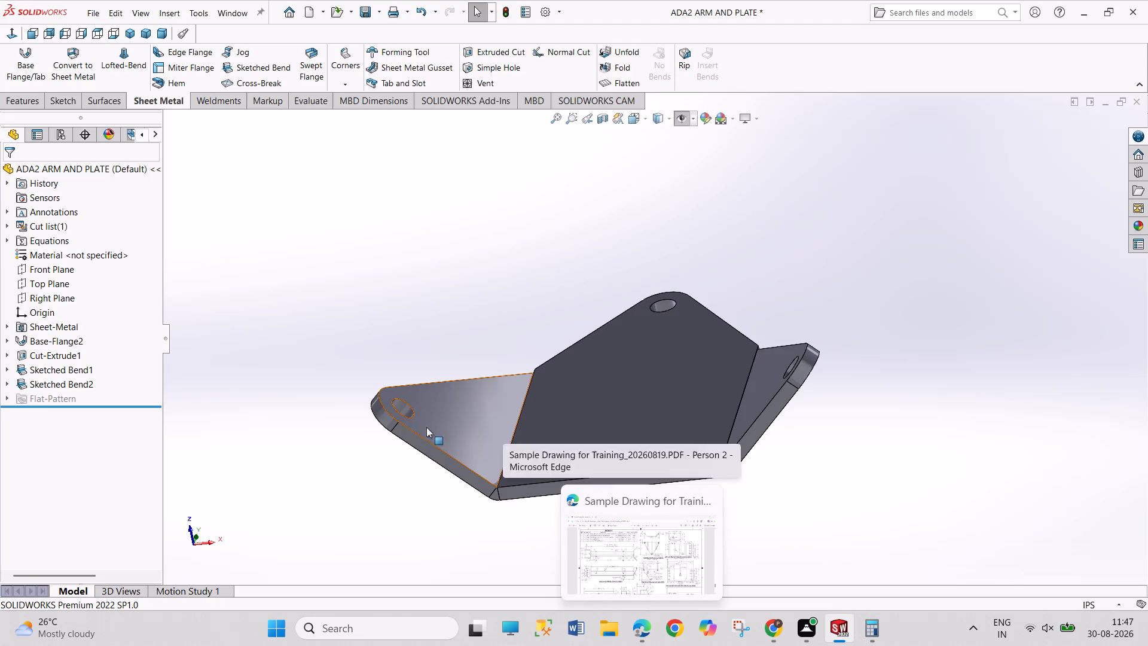
Edit Sketched Bend1 to use a custom bend radius of 0.5 in instead of the default radius.
right_click(55, 365)
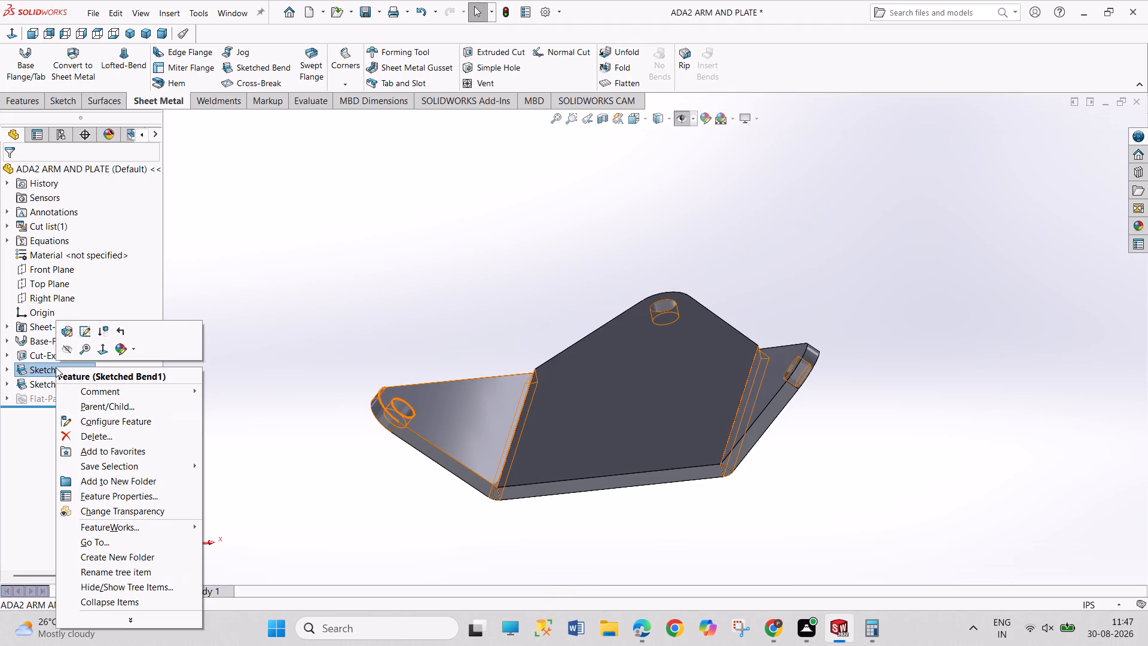
click(65, 336)
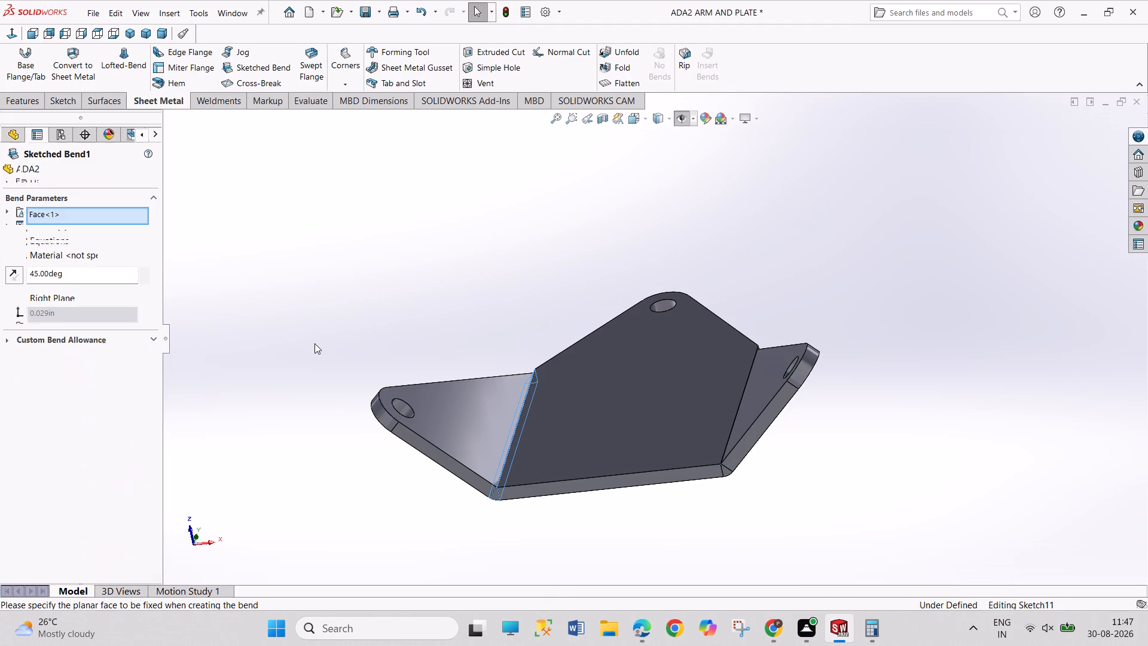
drag(523, 295, 560, 315)
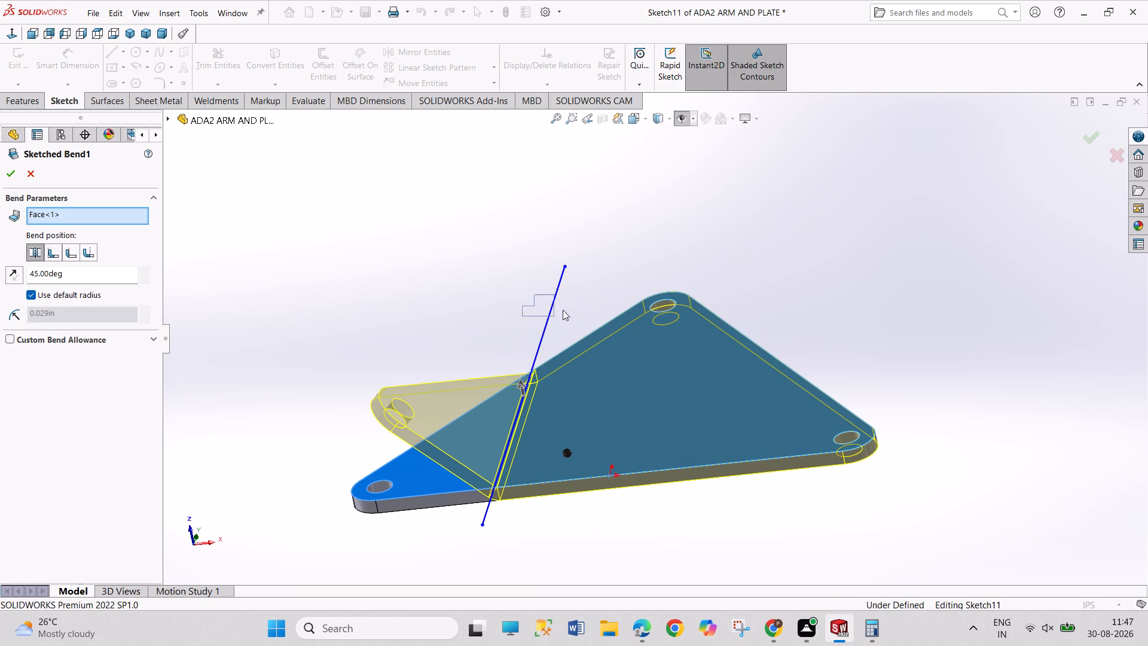
click(81, 299)
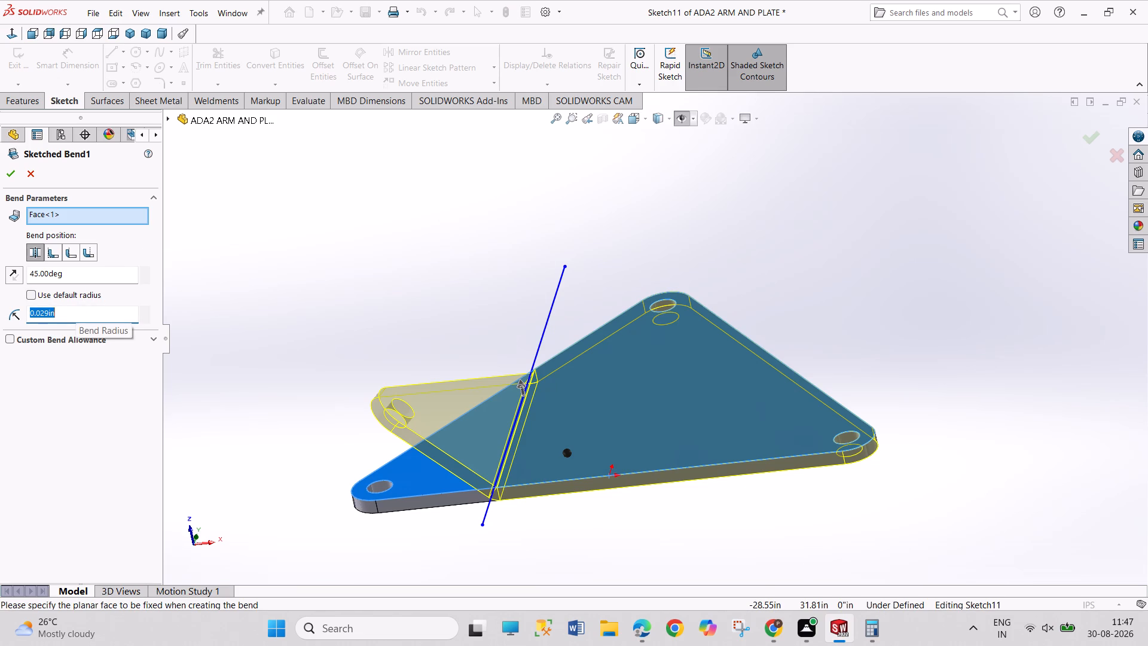
double_click(75, 318)
text(0.5)
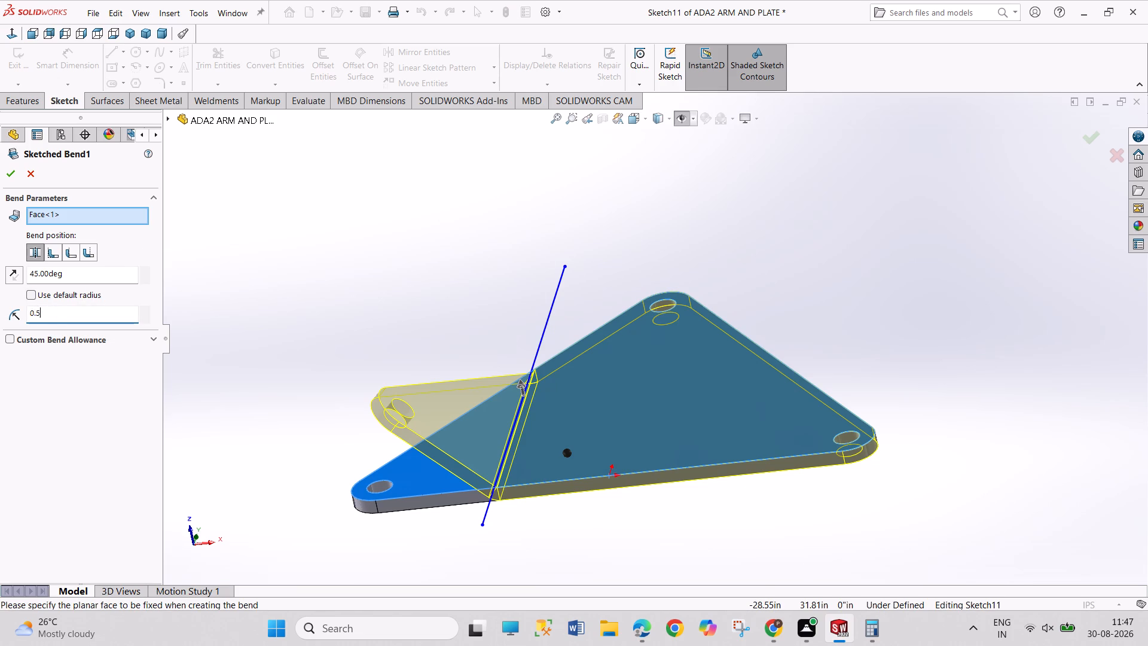
key(Return)
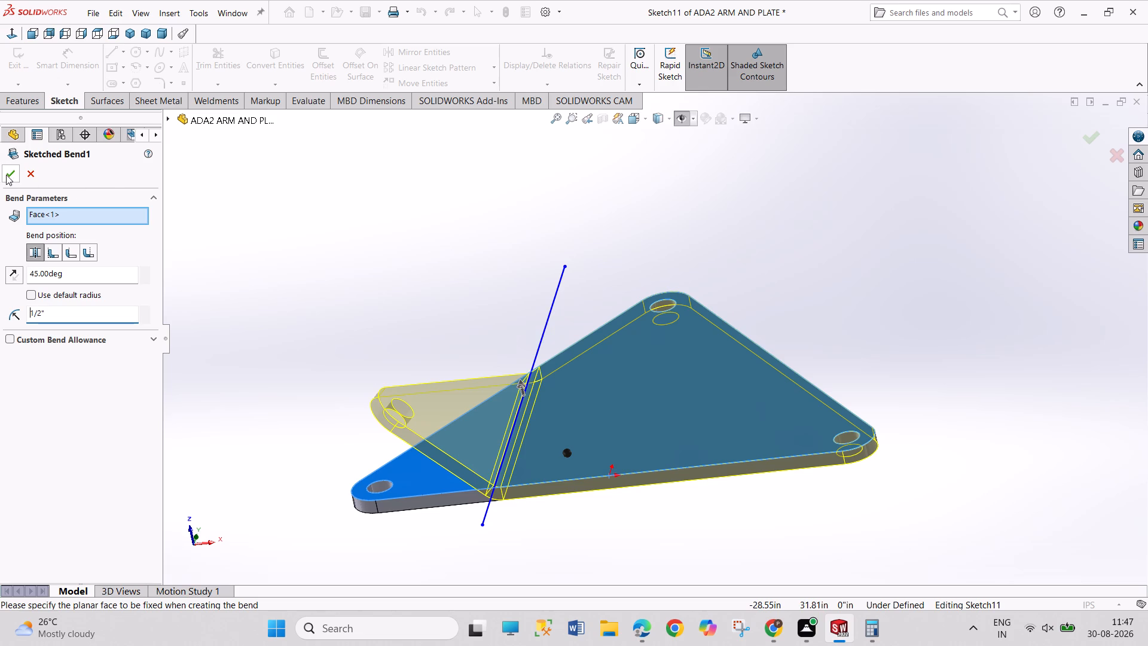
click(6, 175)
drag(391, 233, 462, 281)
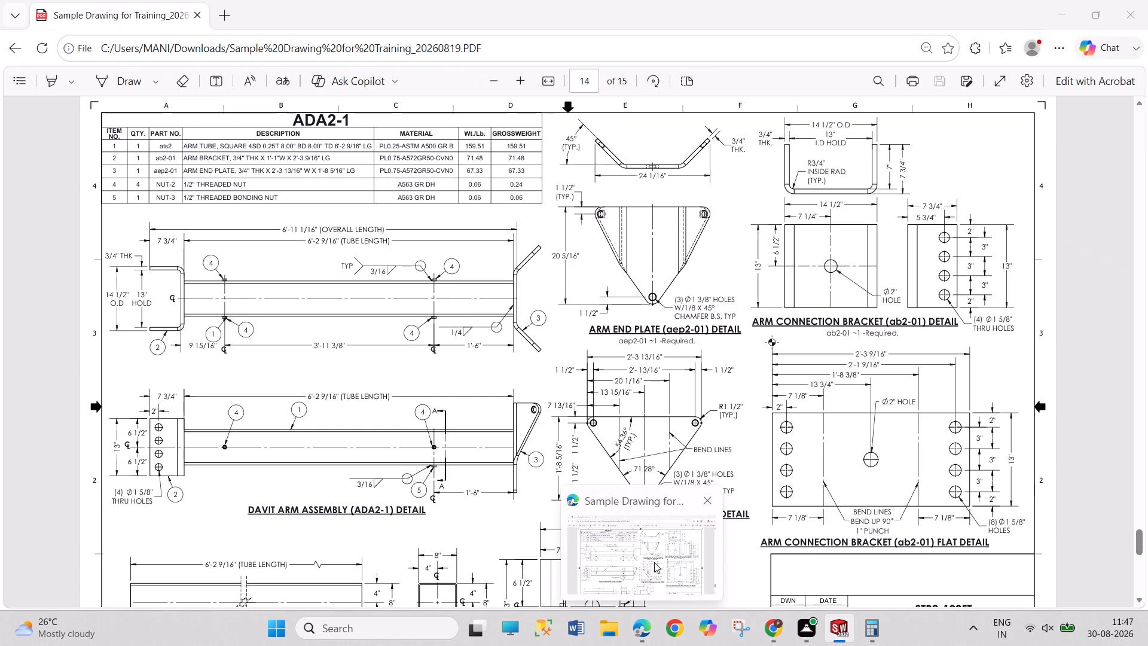
Edit Sketched Bend2 to use a custom bend radius of 0.5 in instead of the default radius.
click(654, 562)
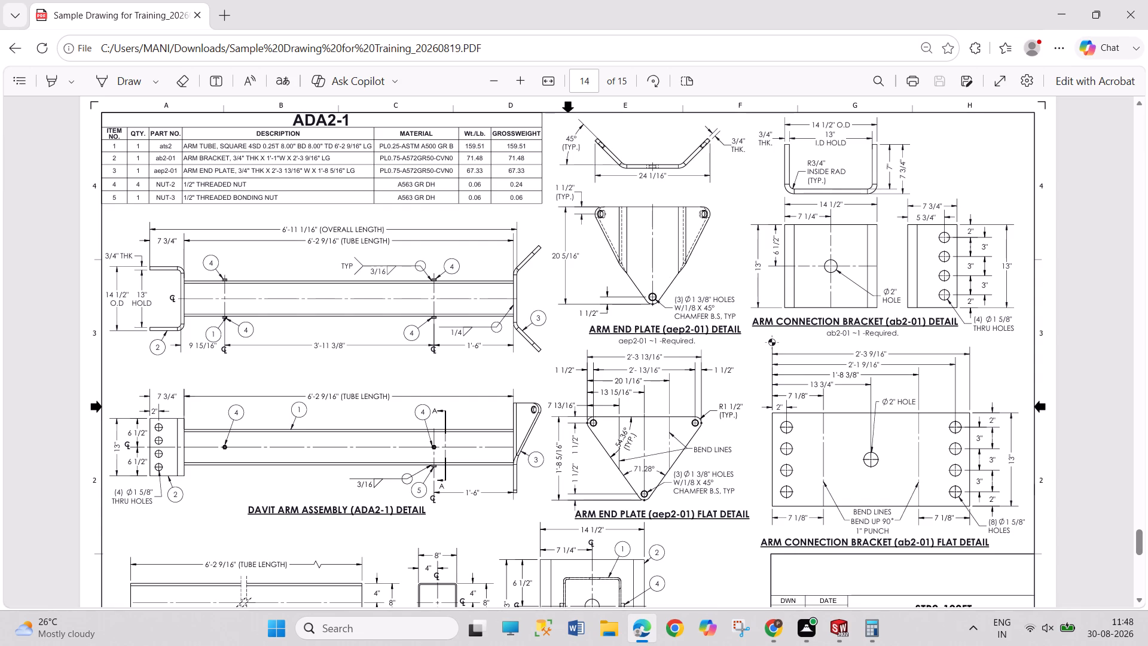
click(849, 623)
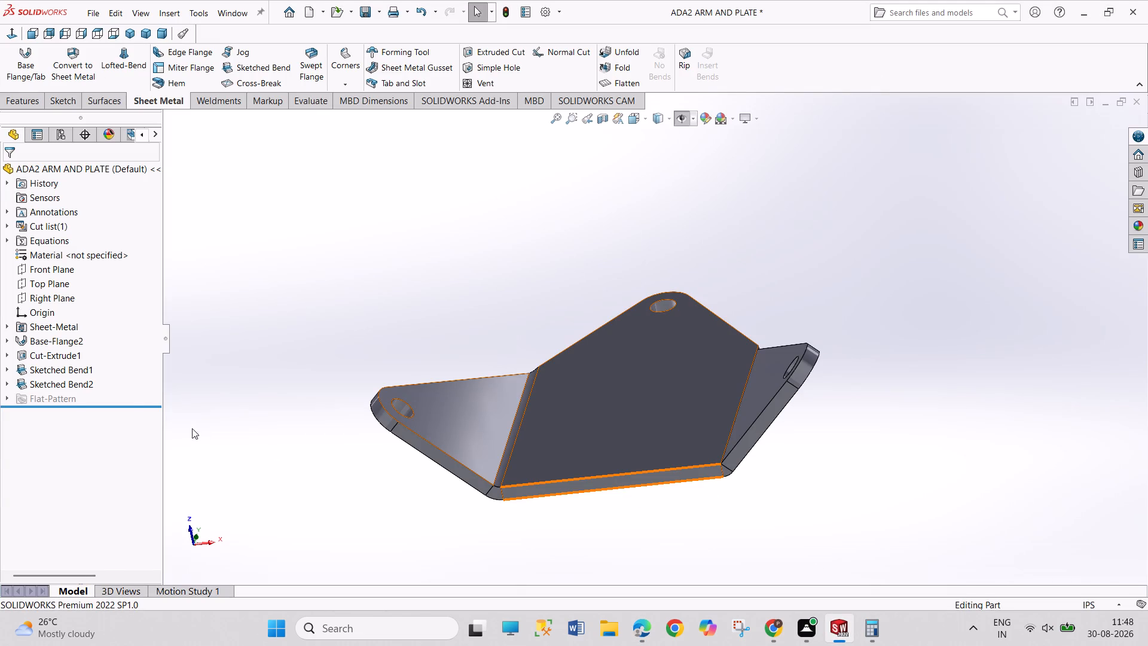
right_click(75, 380)
click(86, 348)
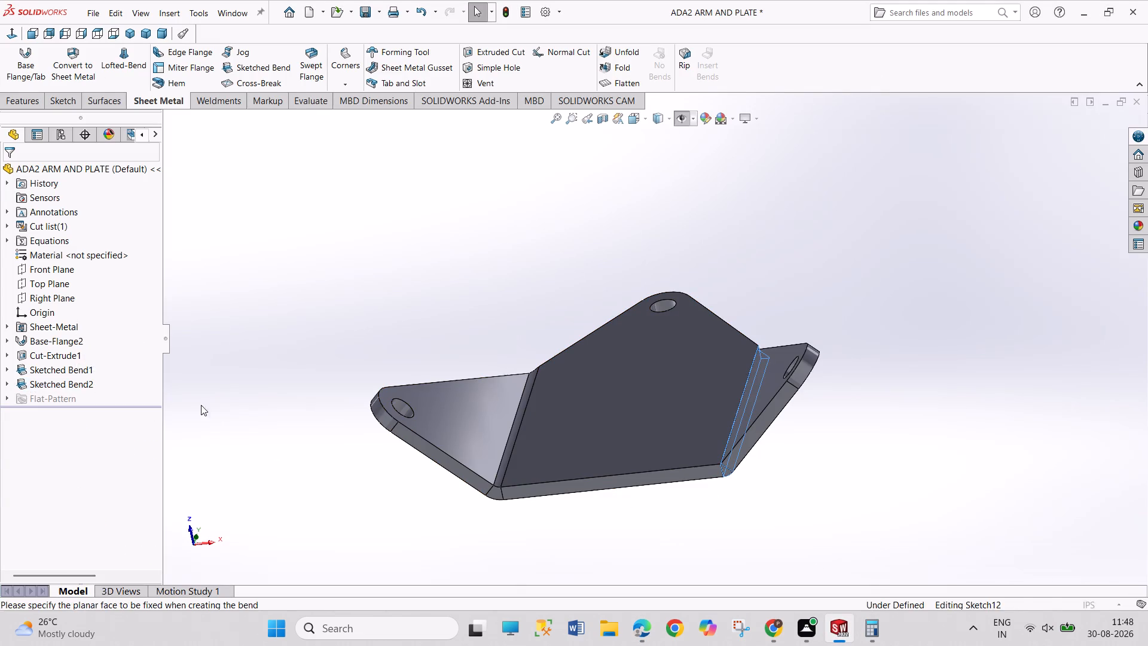
click(69, 295)
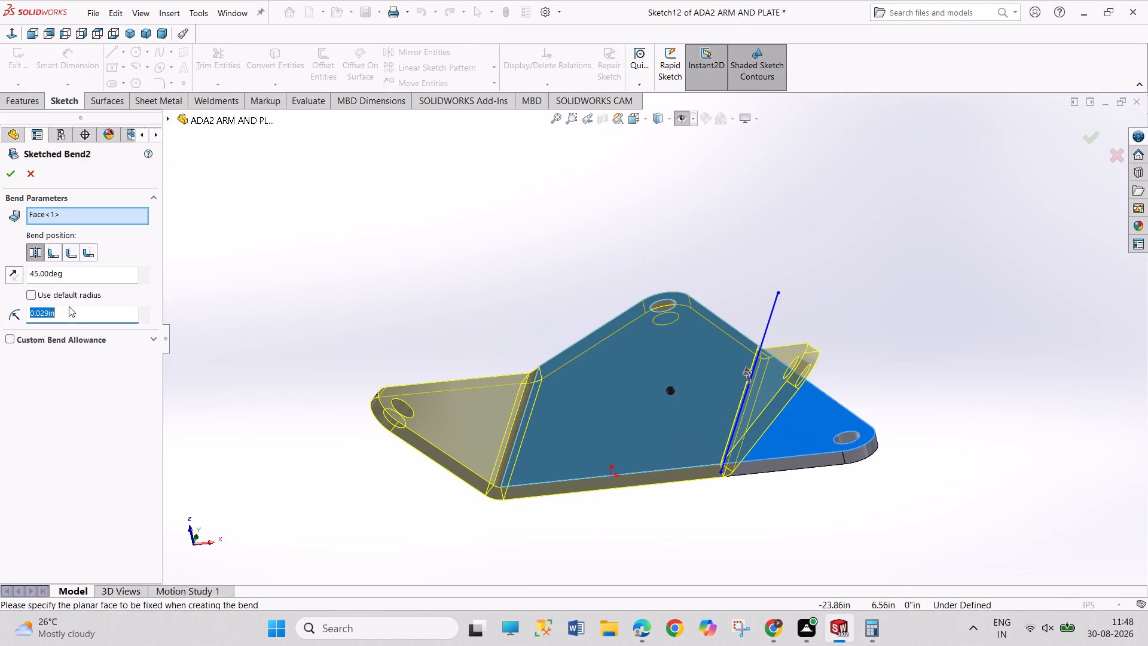
double_click(69, 306)
text(0.5)
key(Return)
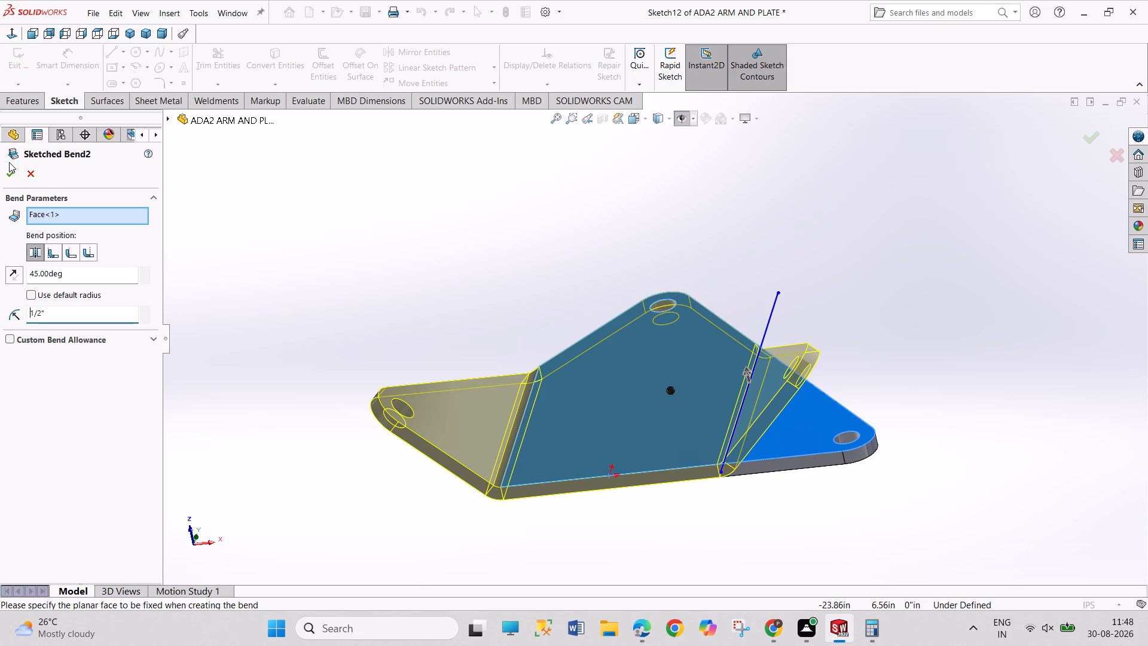
click(10, 175)
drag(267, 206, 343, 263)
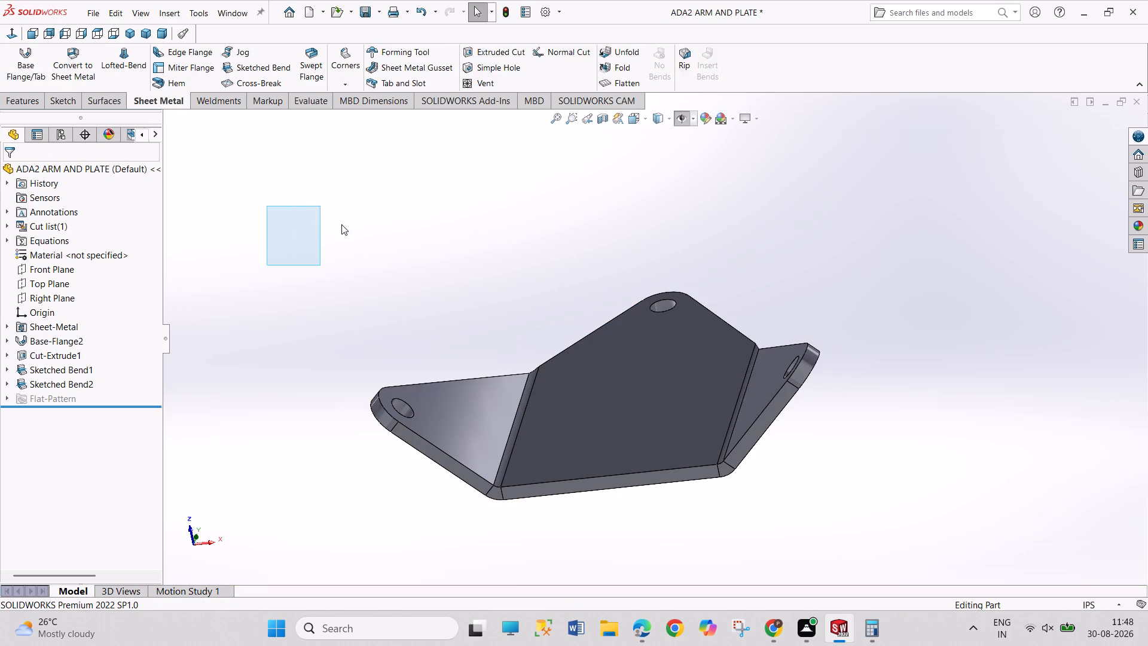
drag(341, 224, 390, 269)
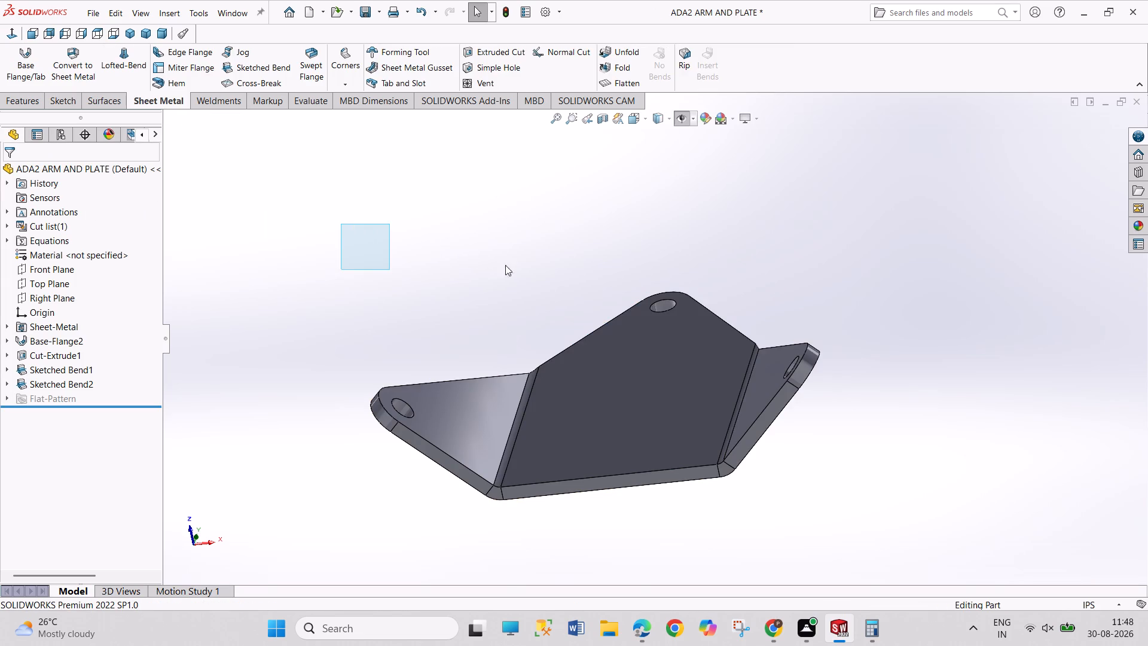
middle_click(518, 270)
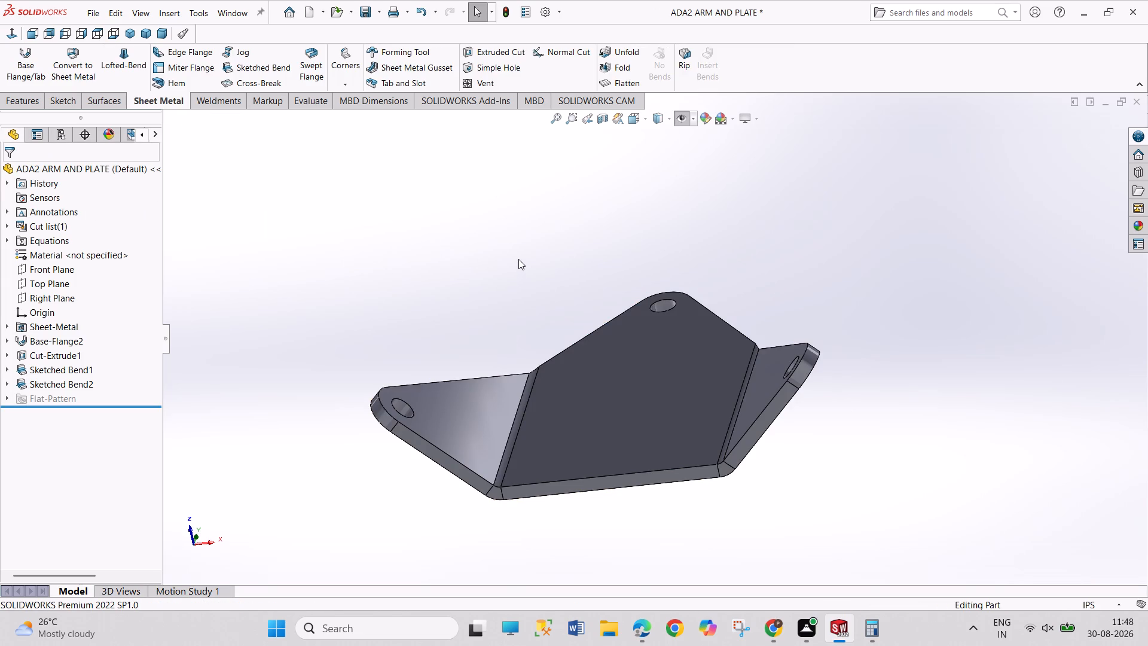
Save the bent arm end plate part.
key(ctrl+s)
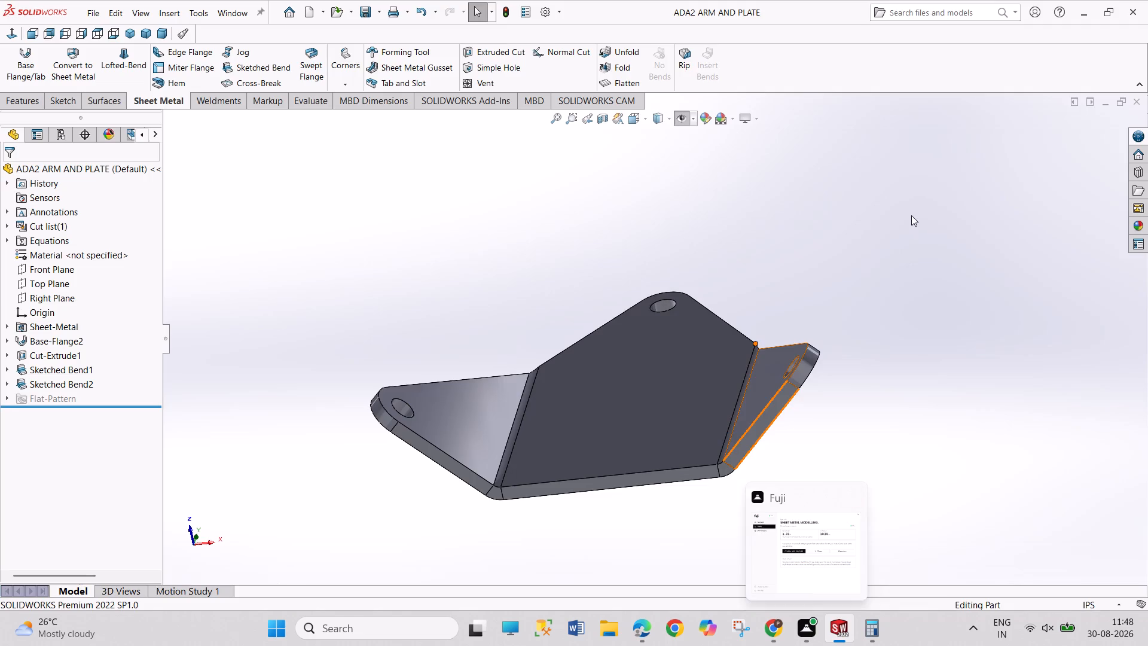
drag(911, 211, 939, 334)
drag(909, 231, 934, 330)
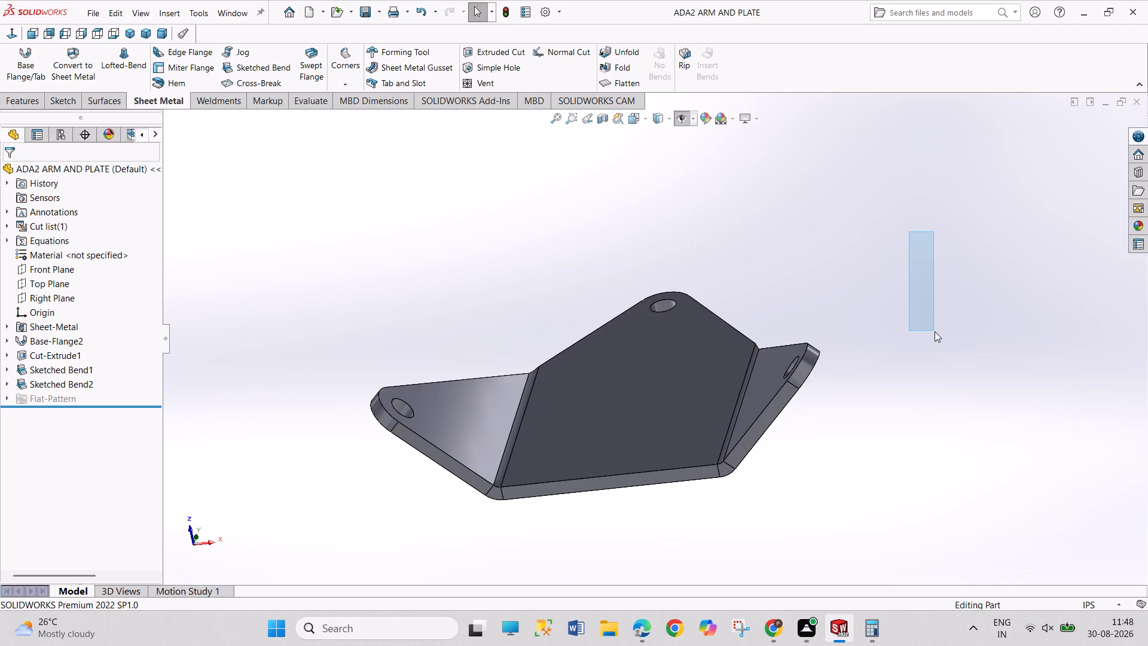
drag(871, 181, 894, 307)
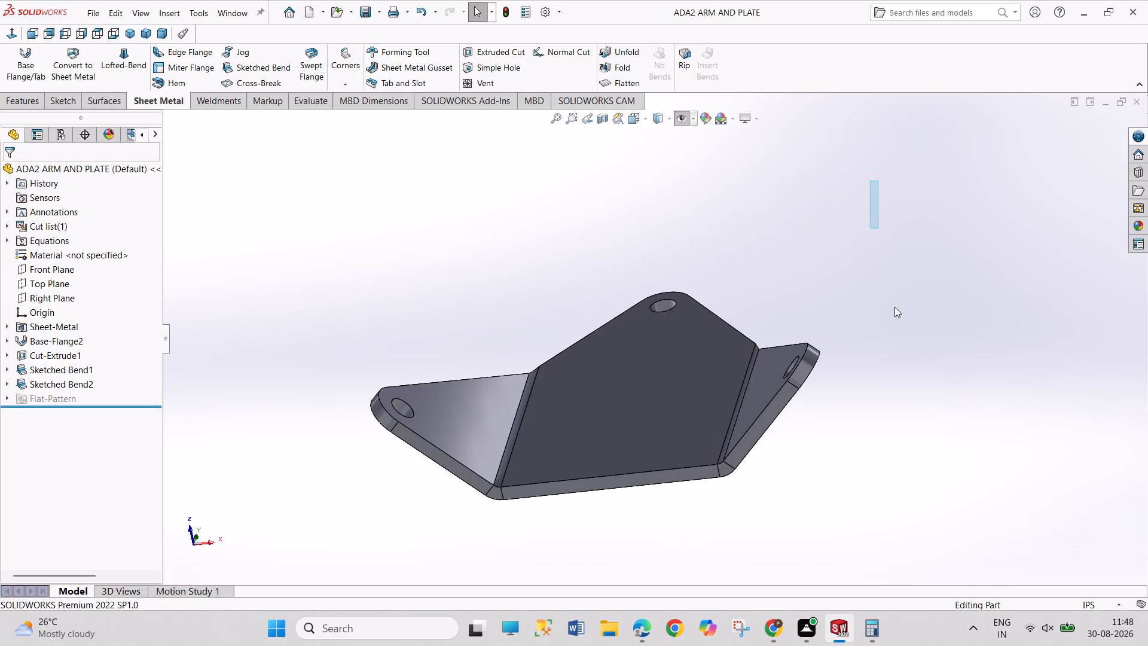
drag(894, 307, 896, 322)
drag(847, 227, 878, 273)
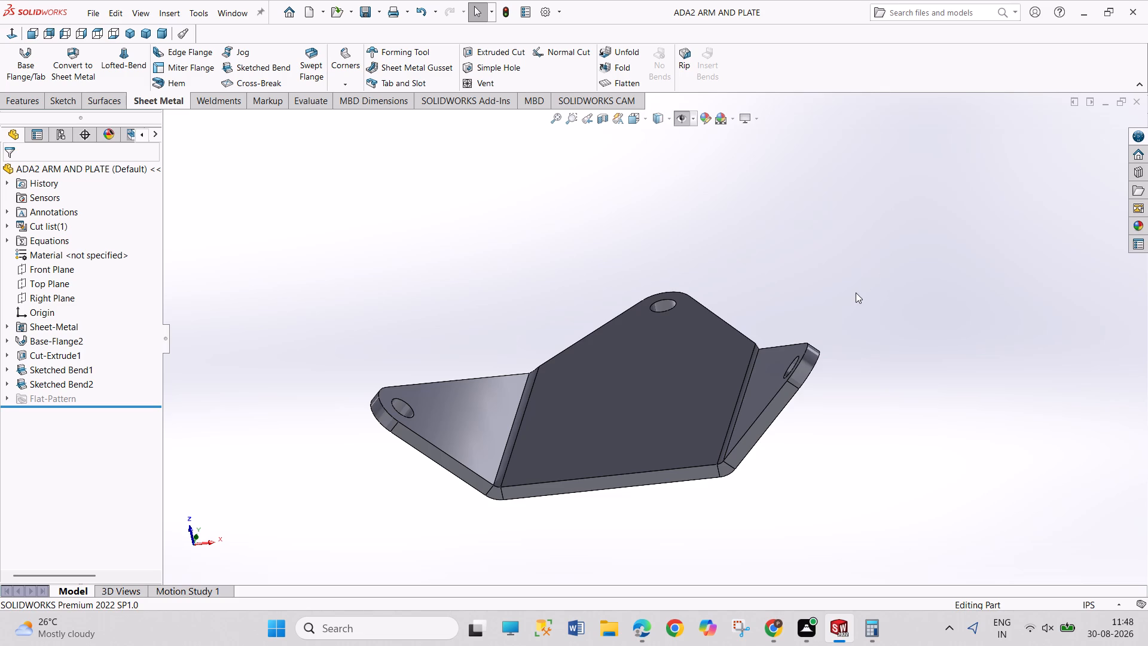
Create a new blank part document.
key(ctrl+n)
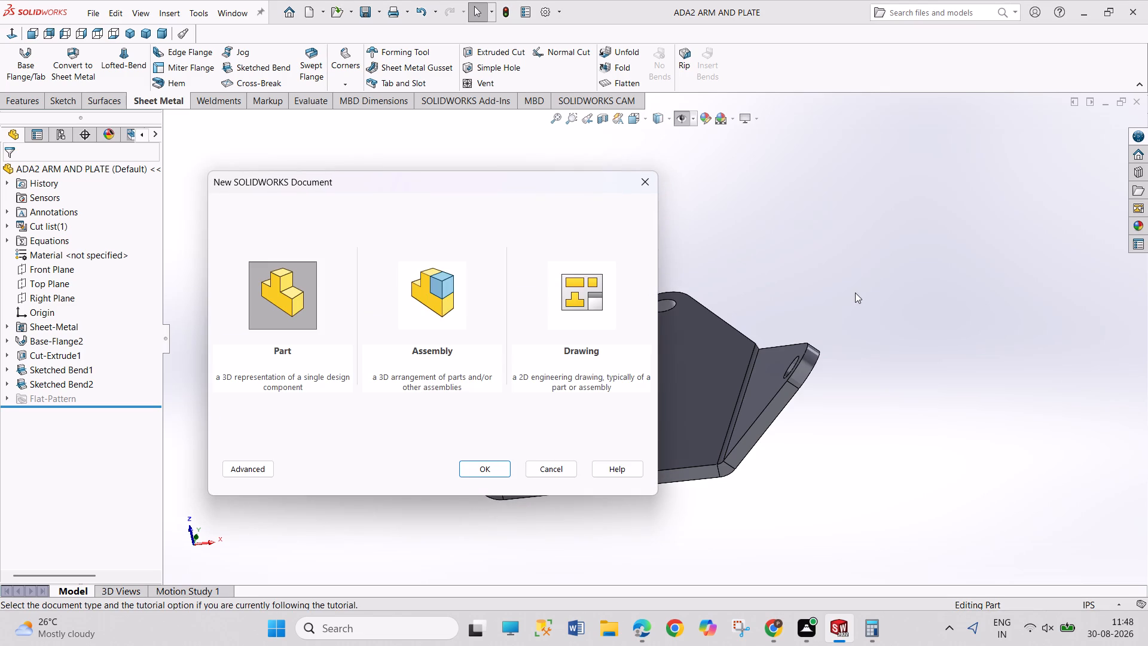
key(Return)
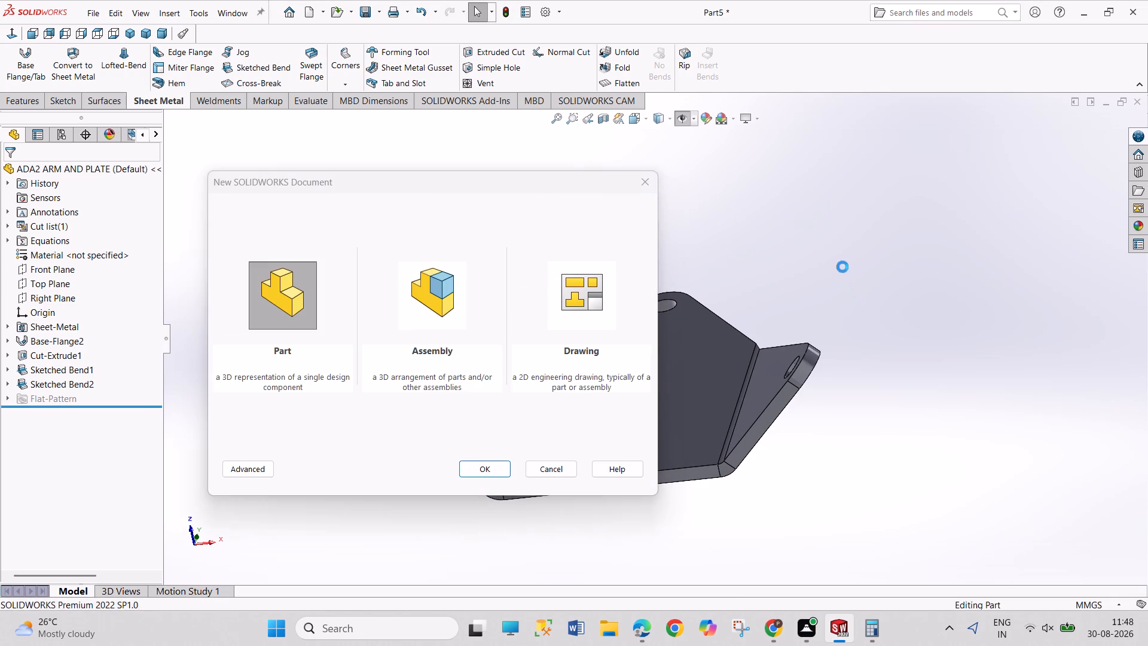
drag(794, 231, 833, 299)
drag(818, 250, 859, 370)
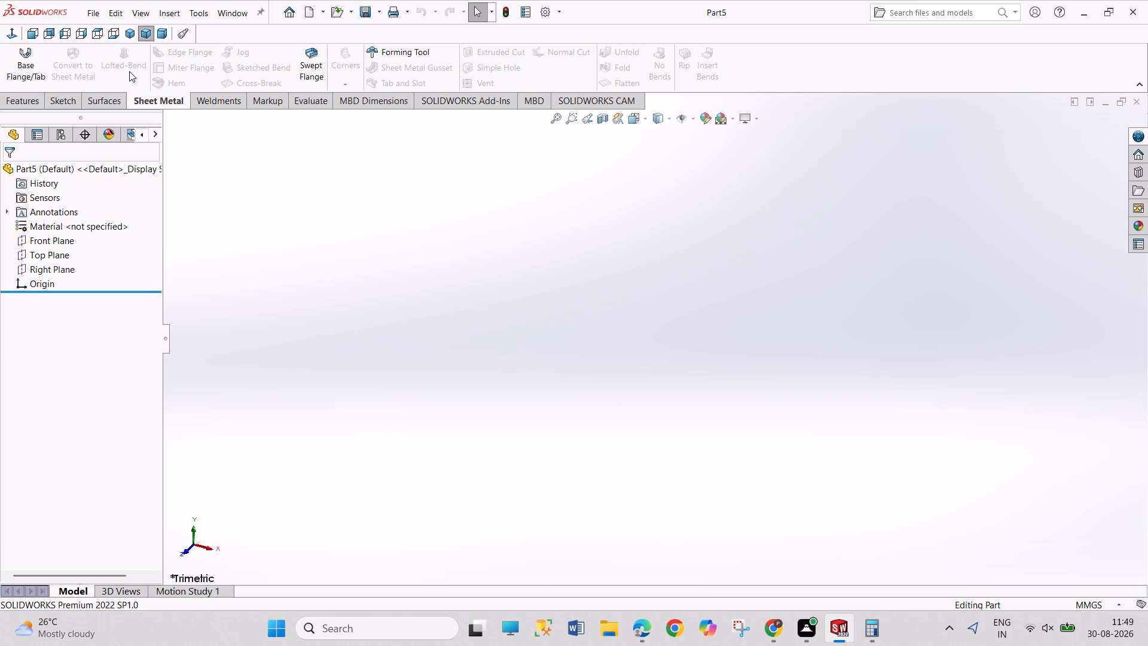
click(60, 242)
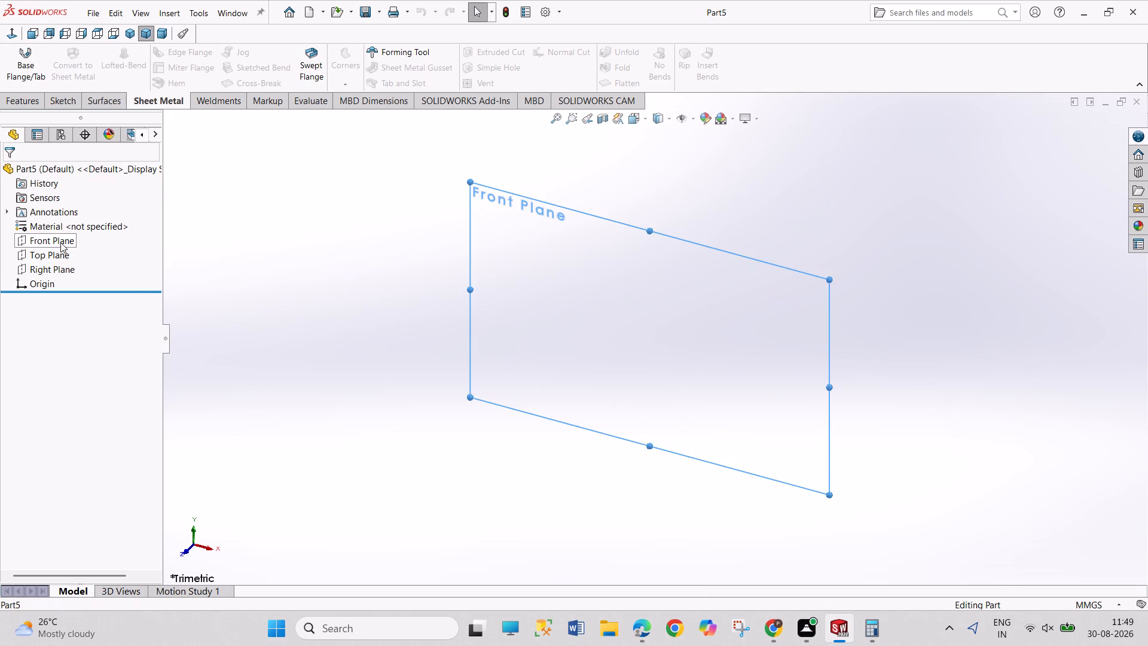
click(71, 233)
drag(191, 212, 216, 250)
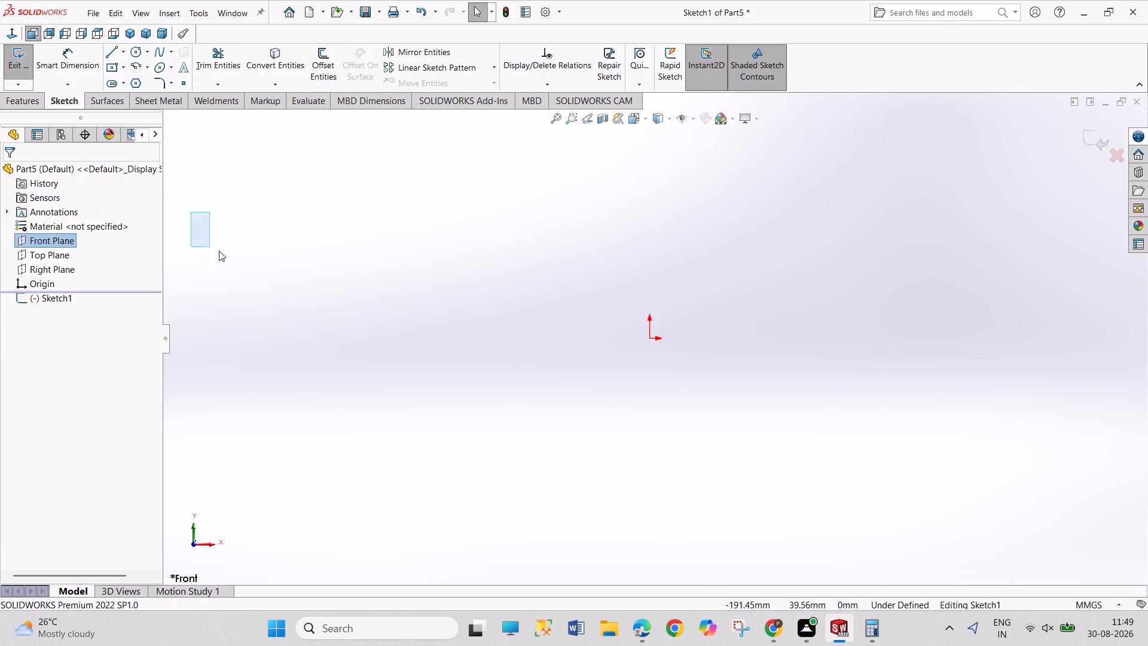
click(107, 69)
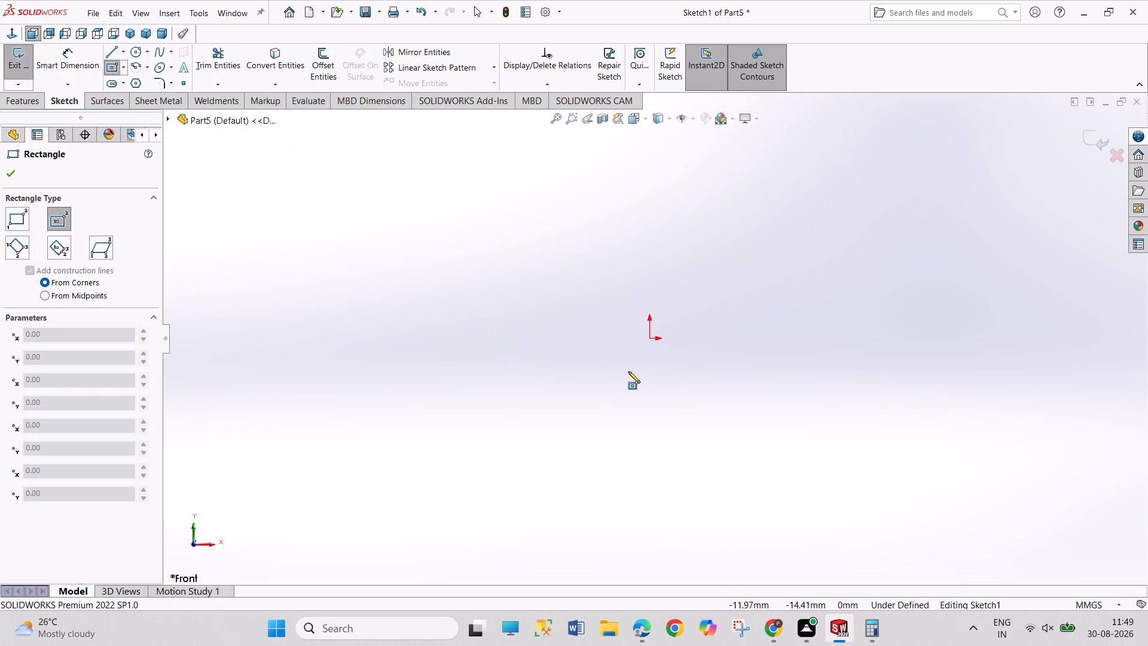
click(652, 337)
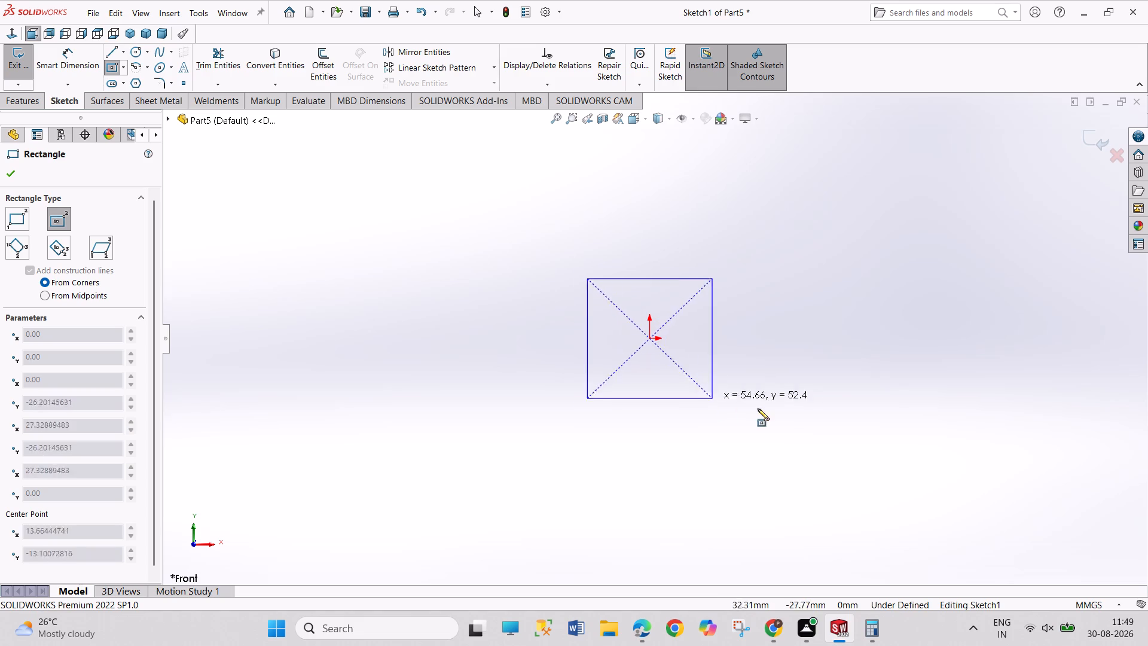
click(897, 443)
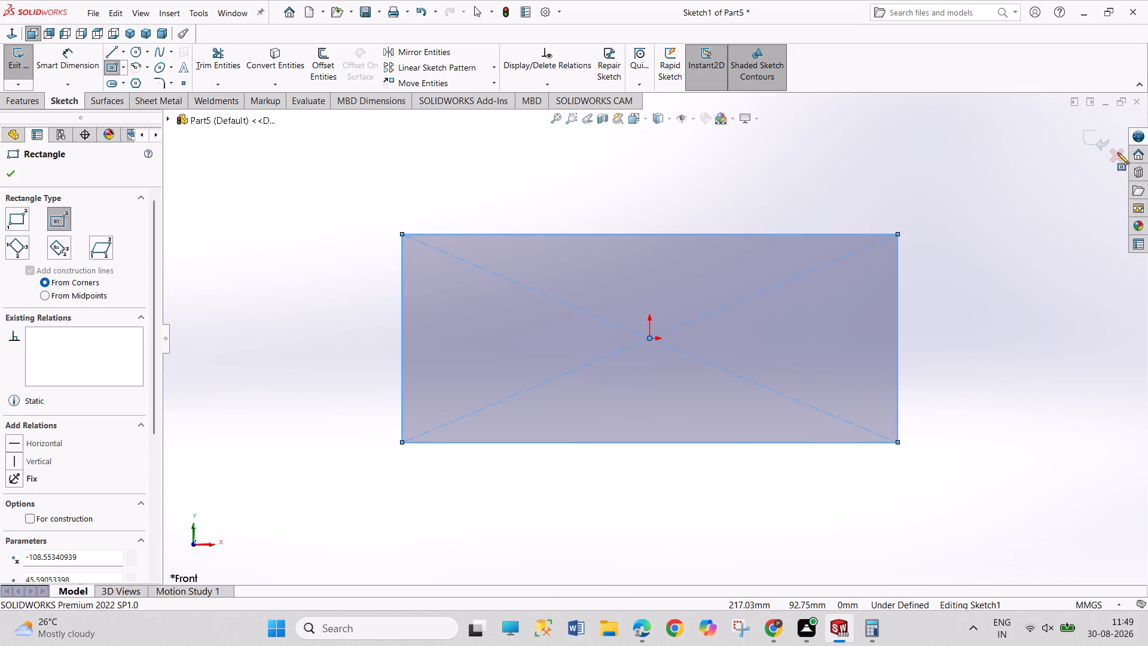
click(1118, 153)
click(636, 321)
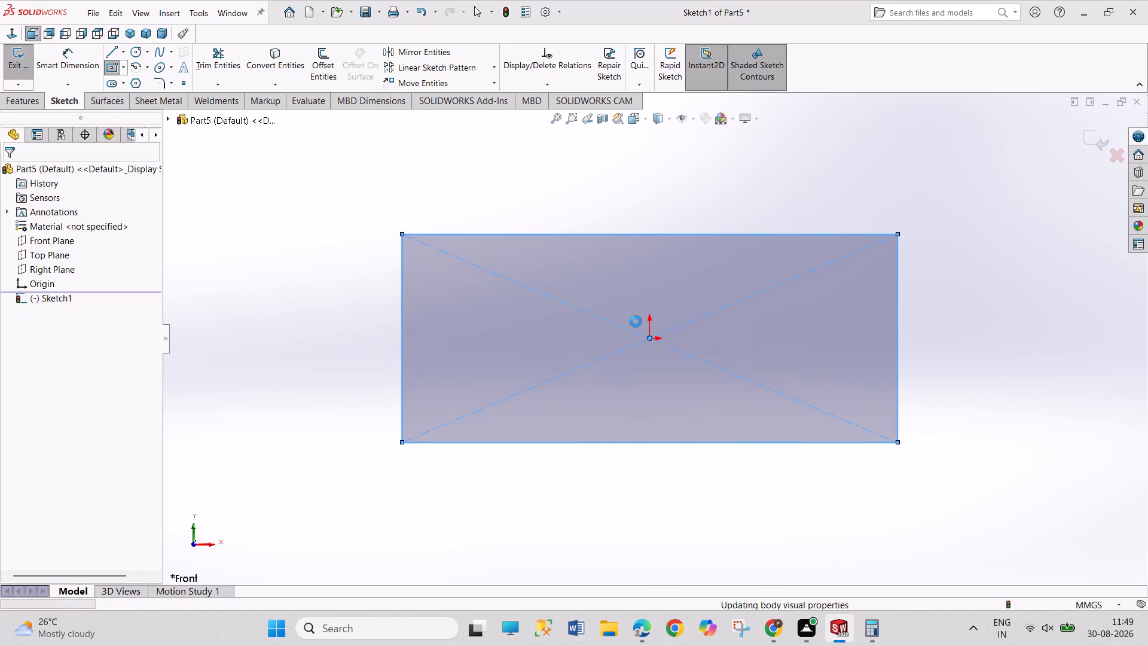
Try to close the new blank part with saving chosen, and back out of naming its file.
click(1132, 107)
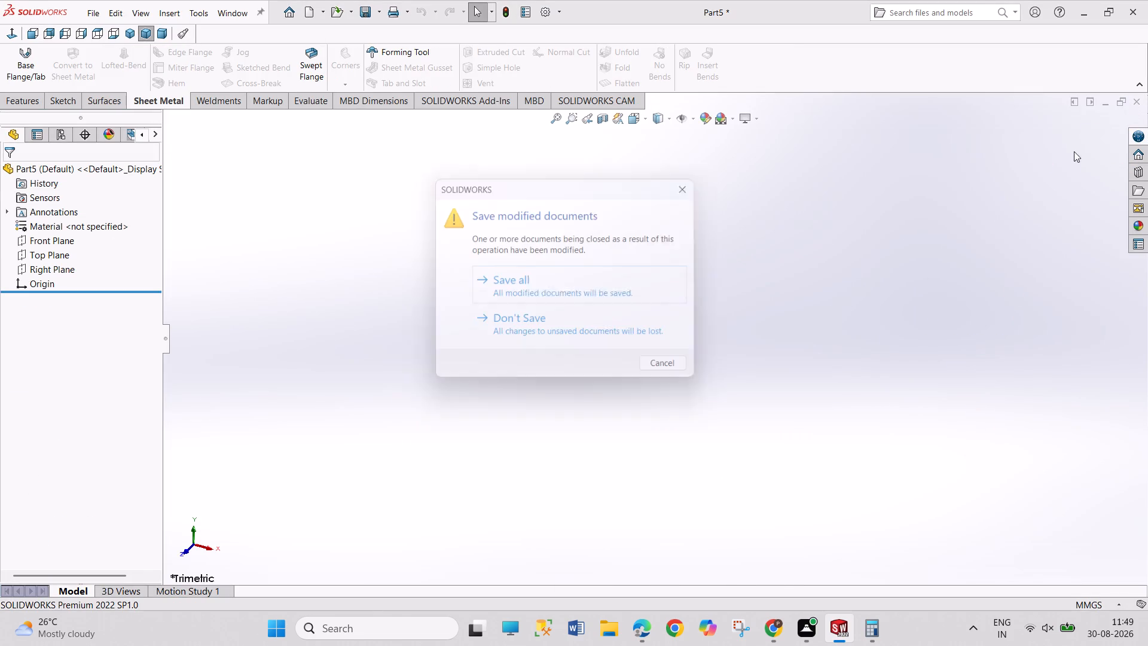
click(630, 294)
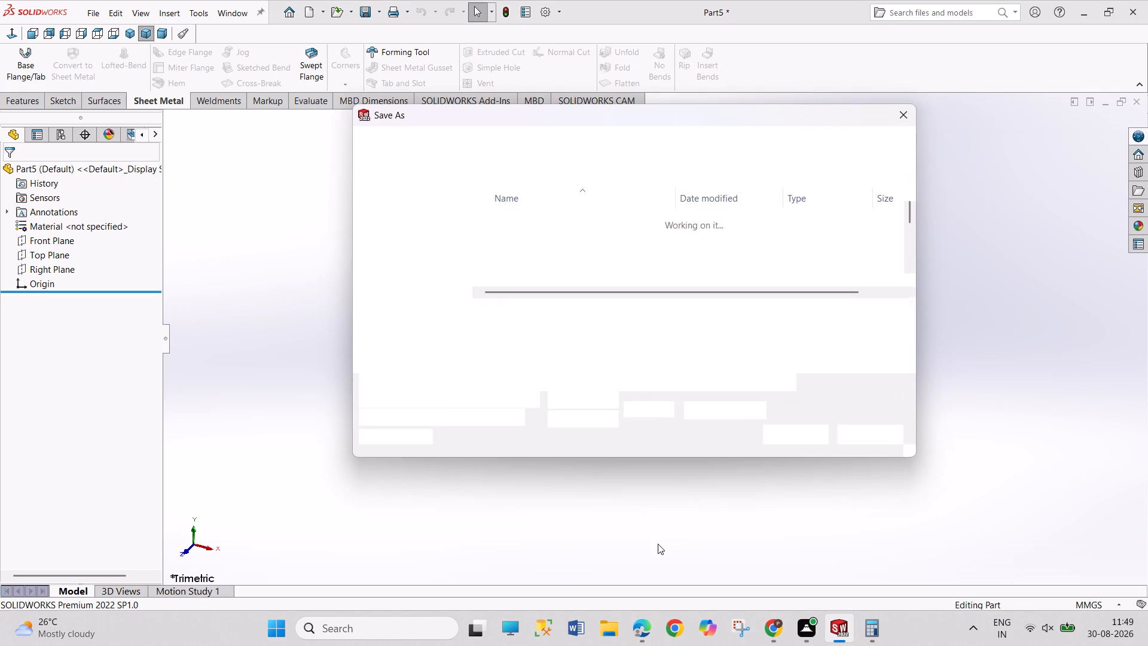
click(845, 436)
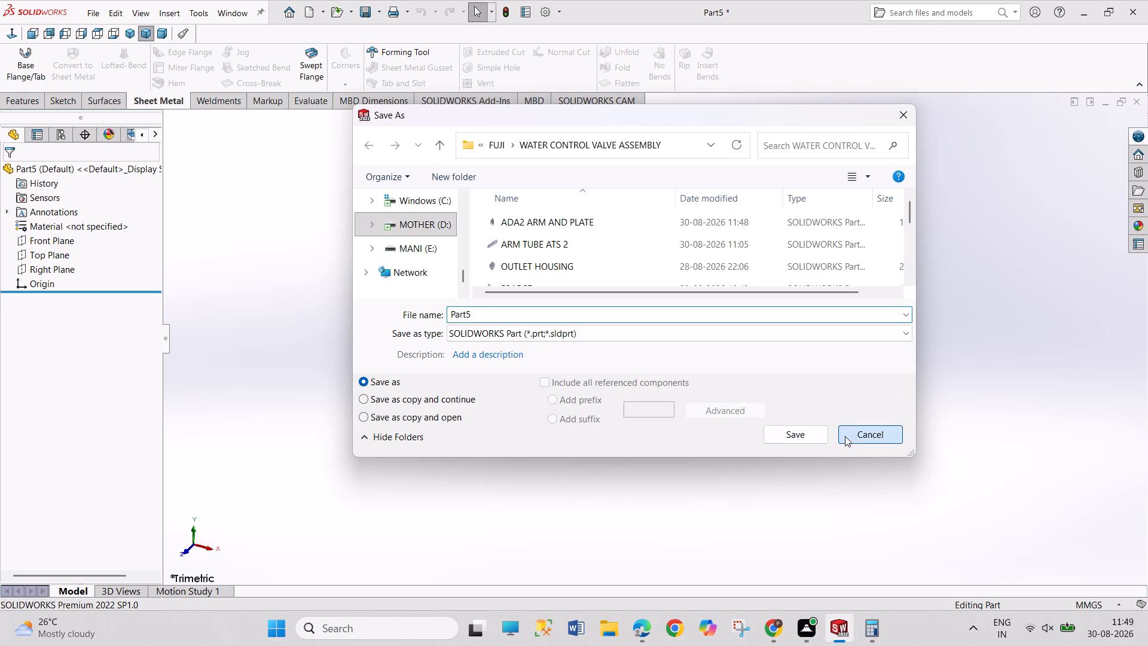